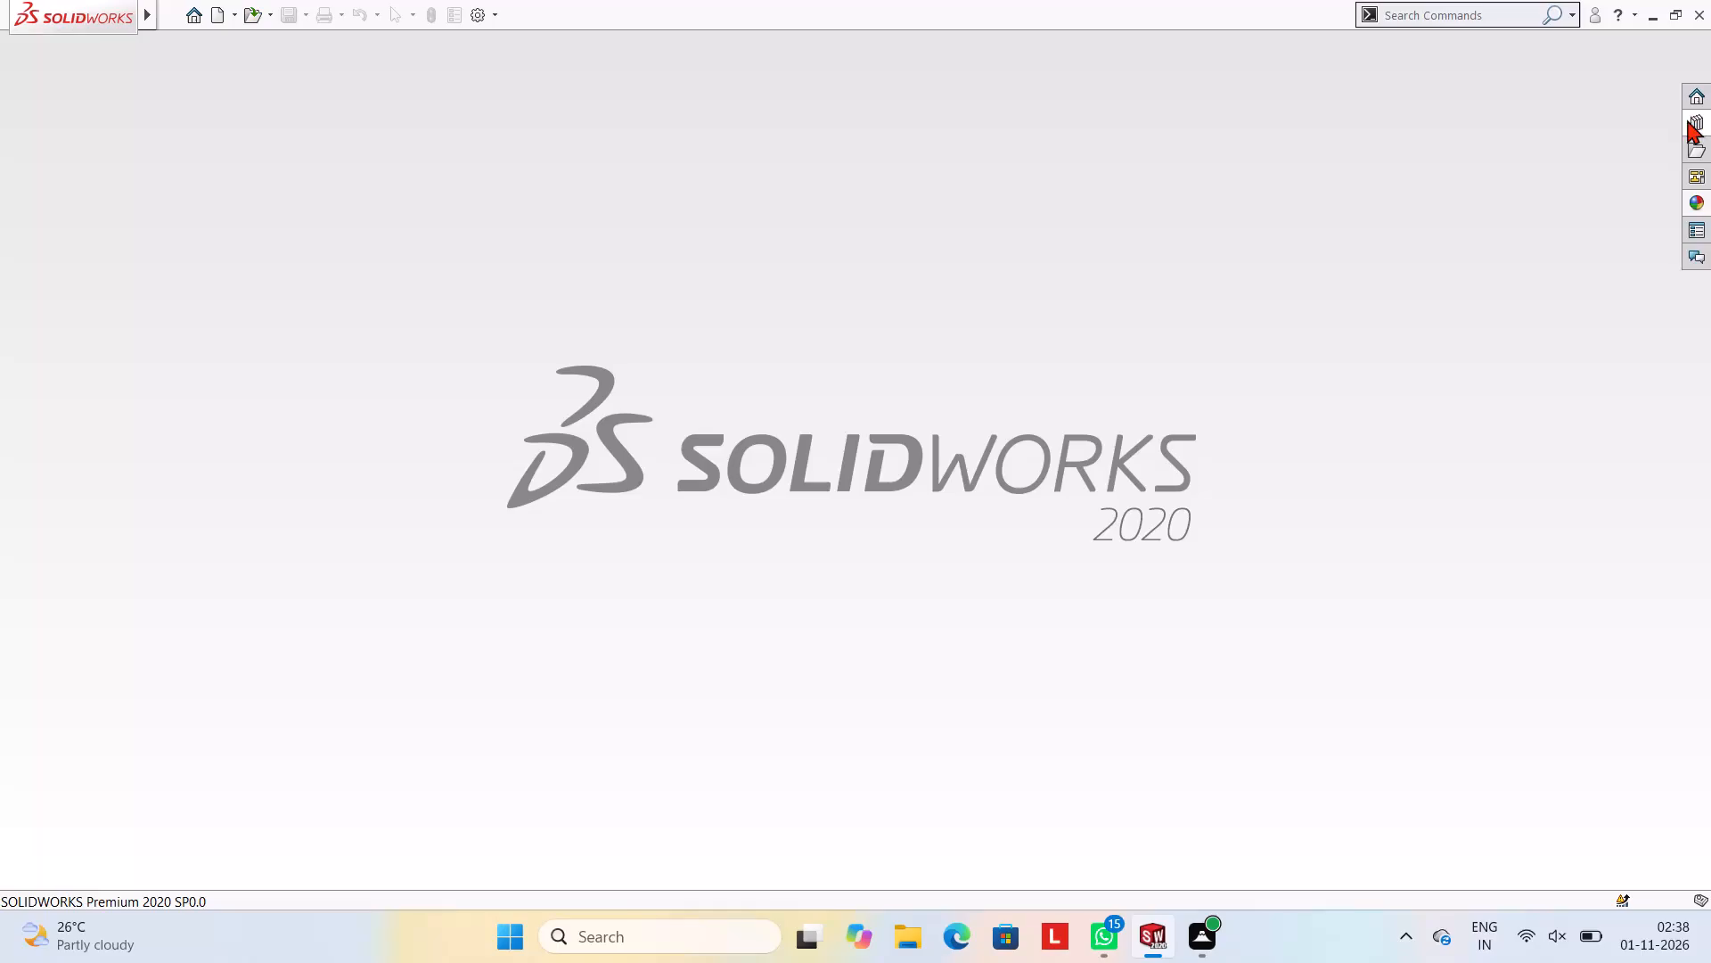
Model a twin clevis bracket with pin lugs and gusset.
Create a new part document and start a sketch on the Front Plane.
left_click(214, 24)
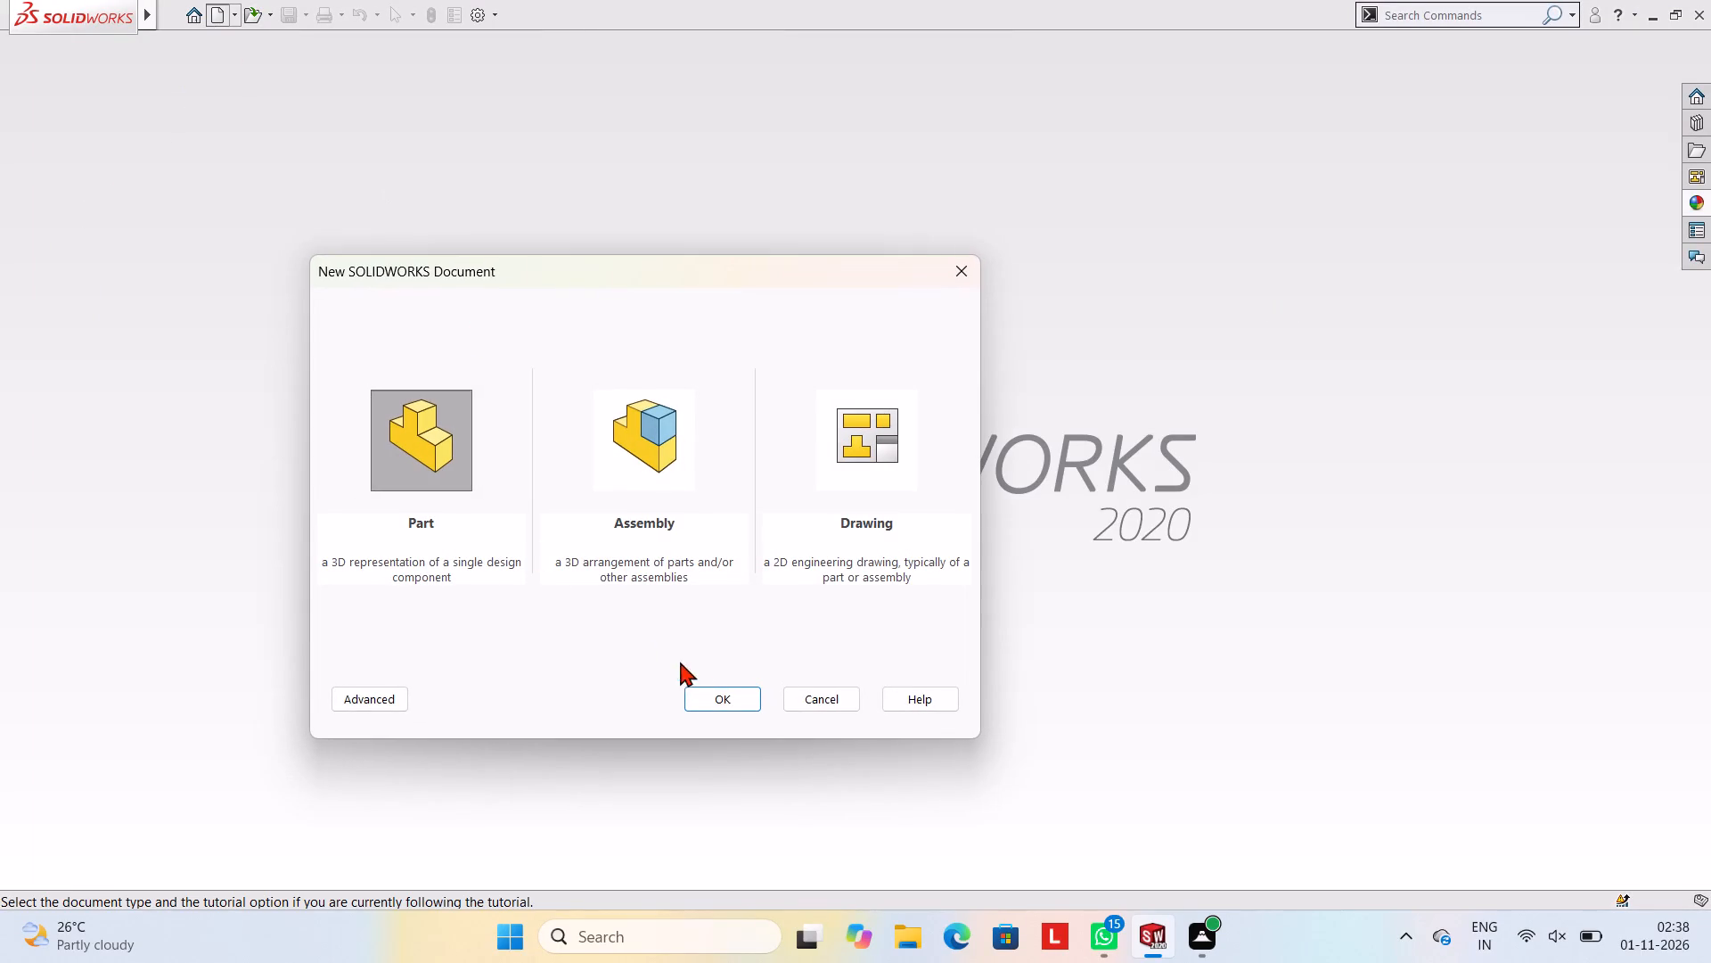
left_click(735, 692)
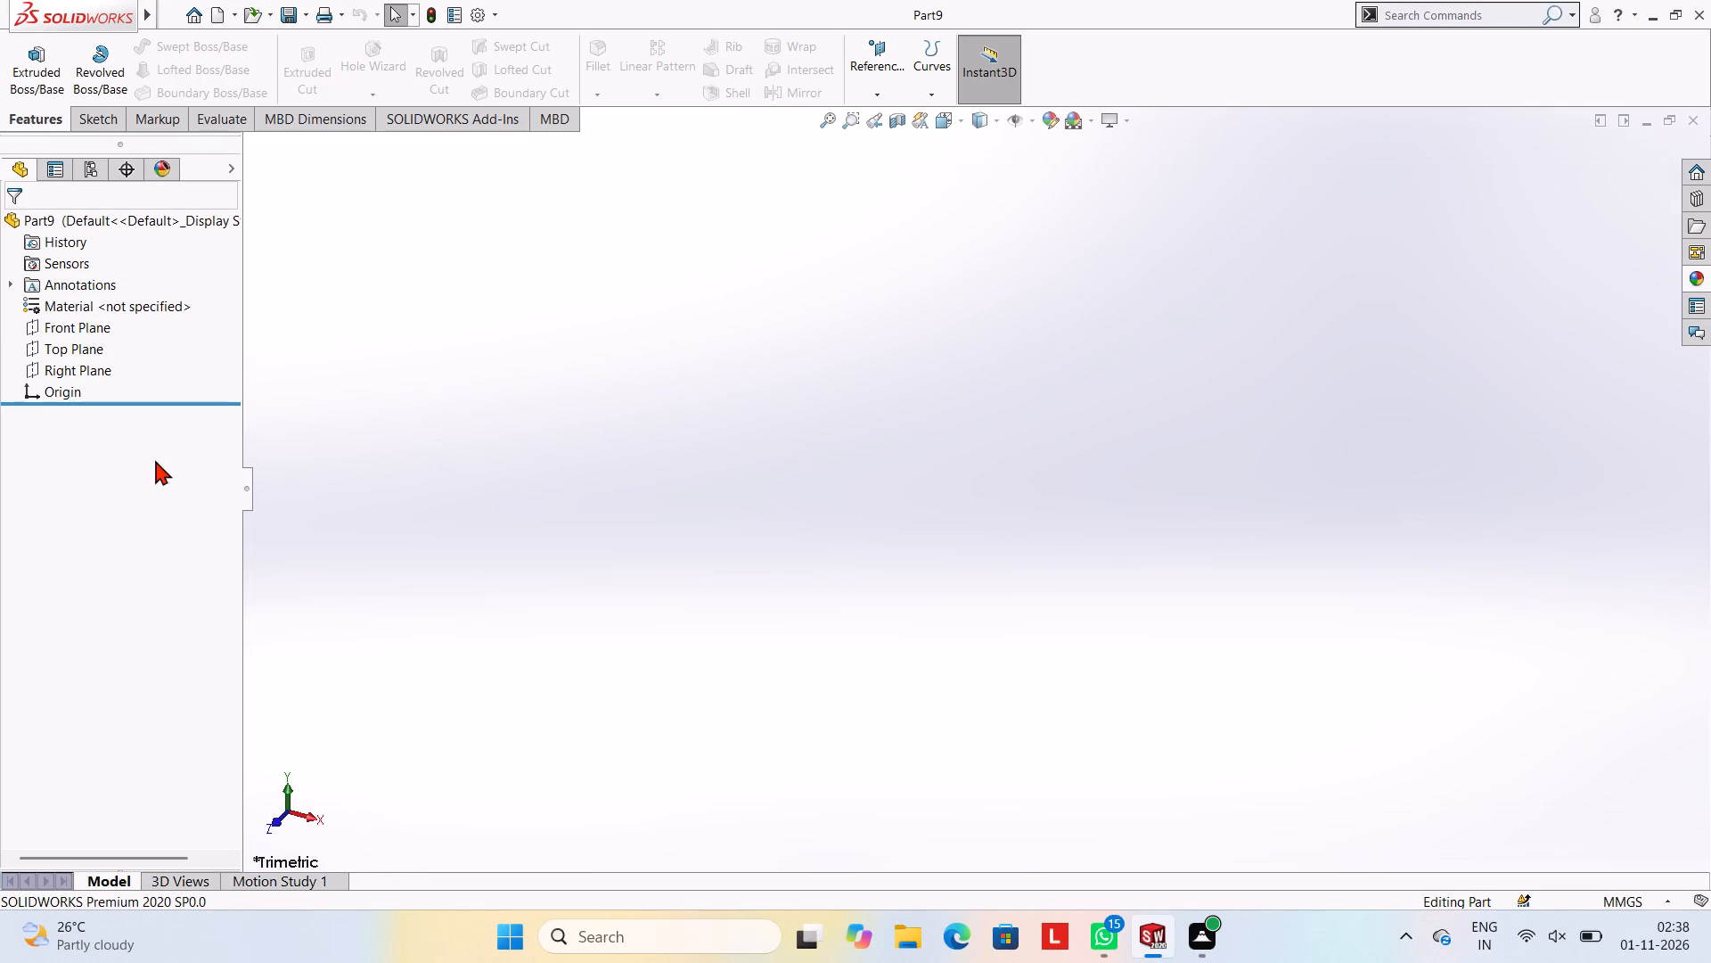
left_click(89, 333)
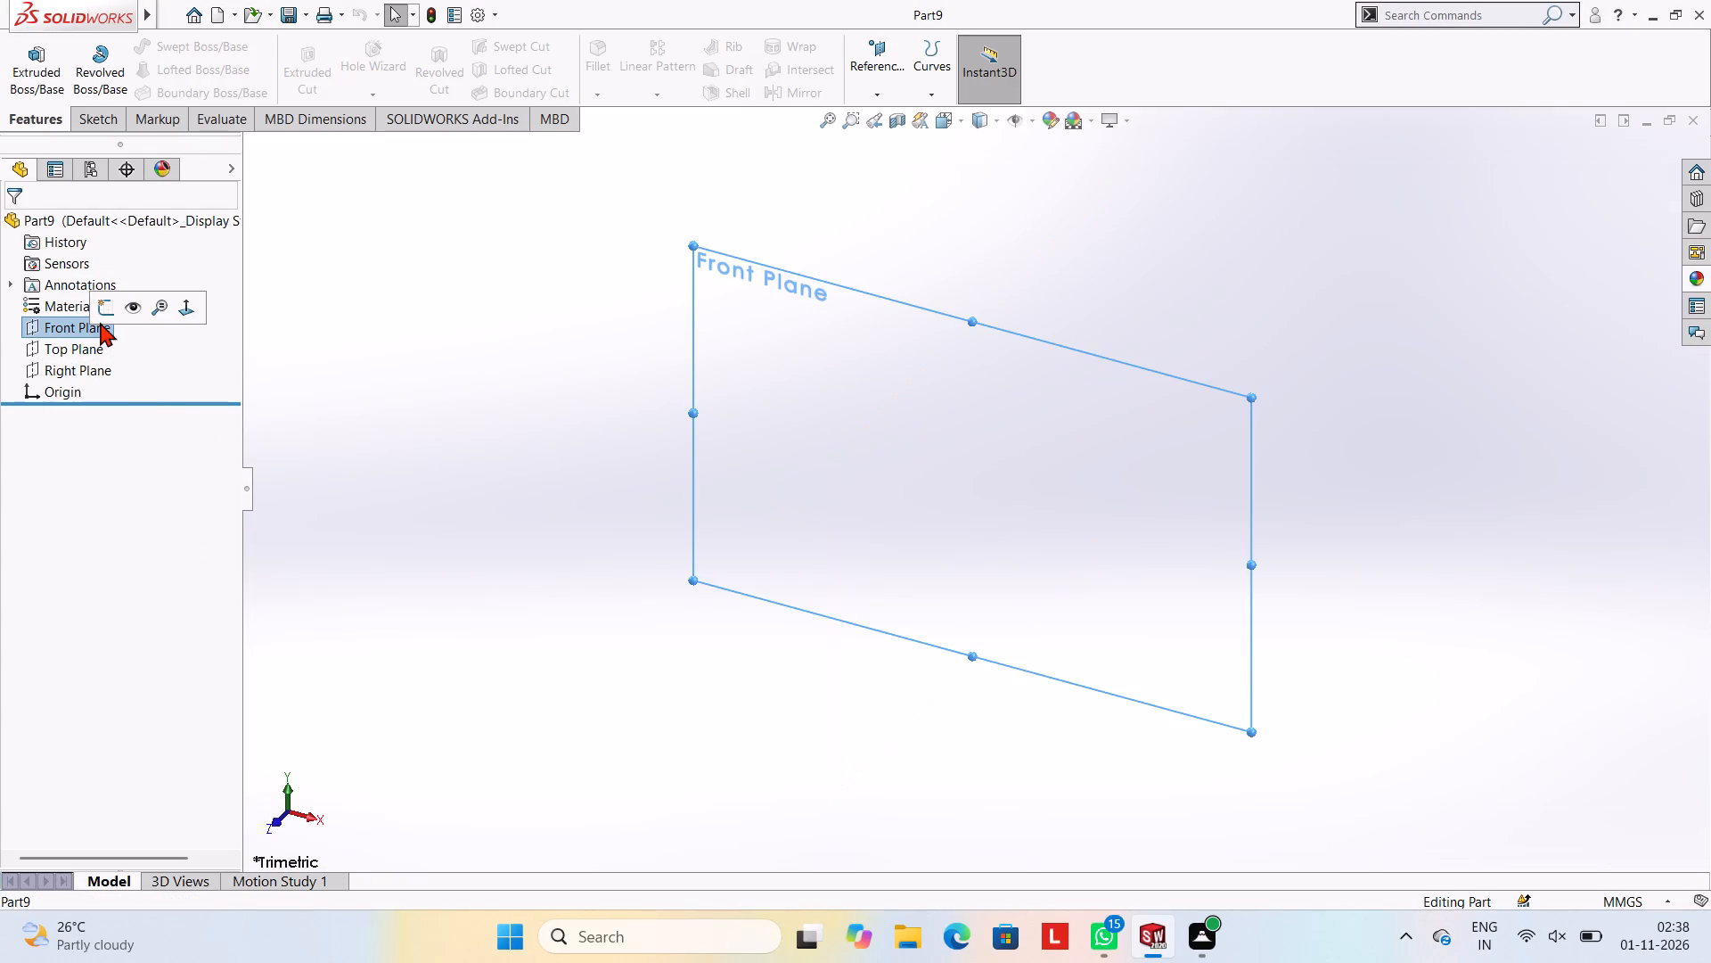
left_click(102, 313)
left_click(735, 390)
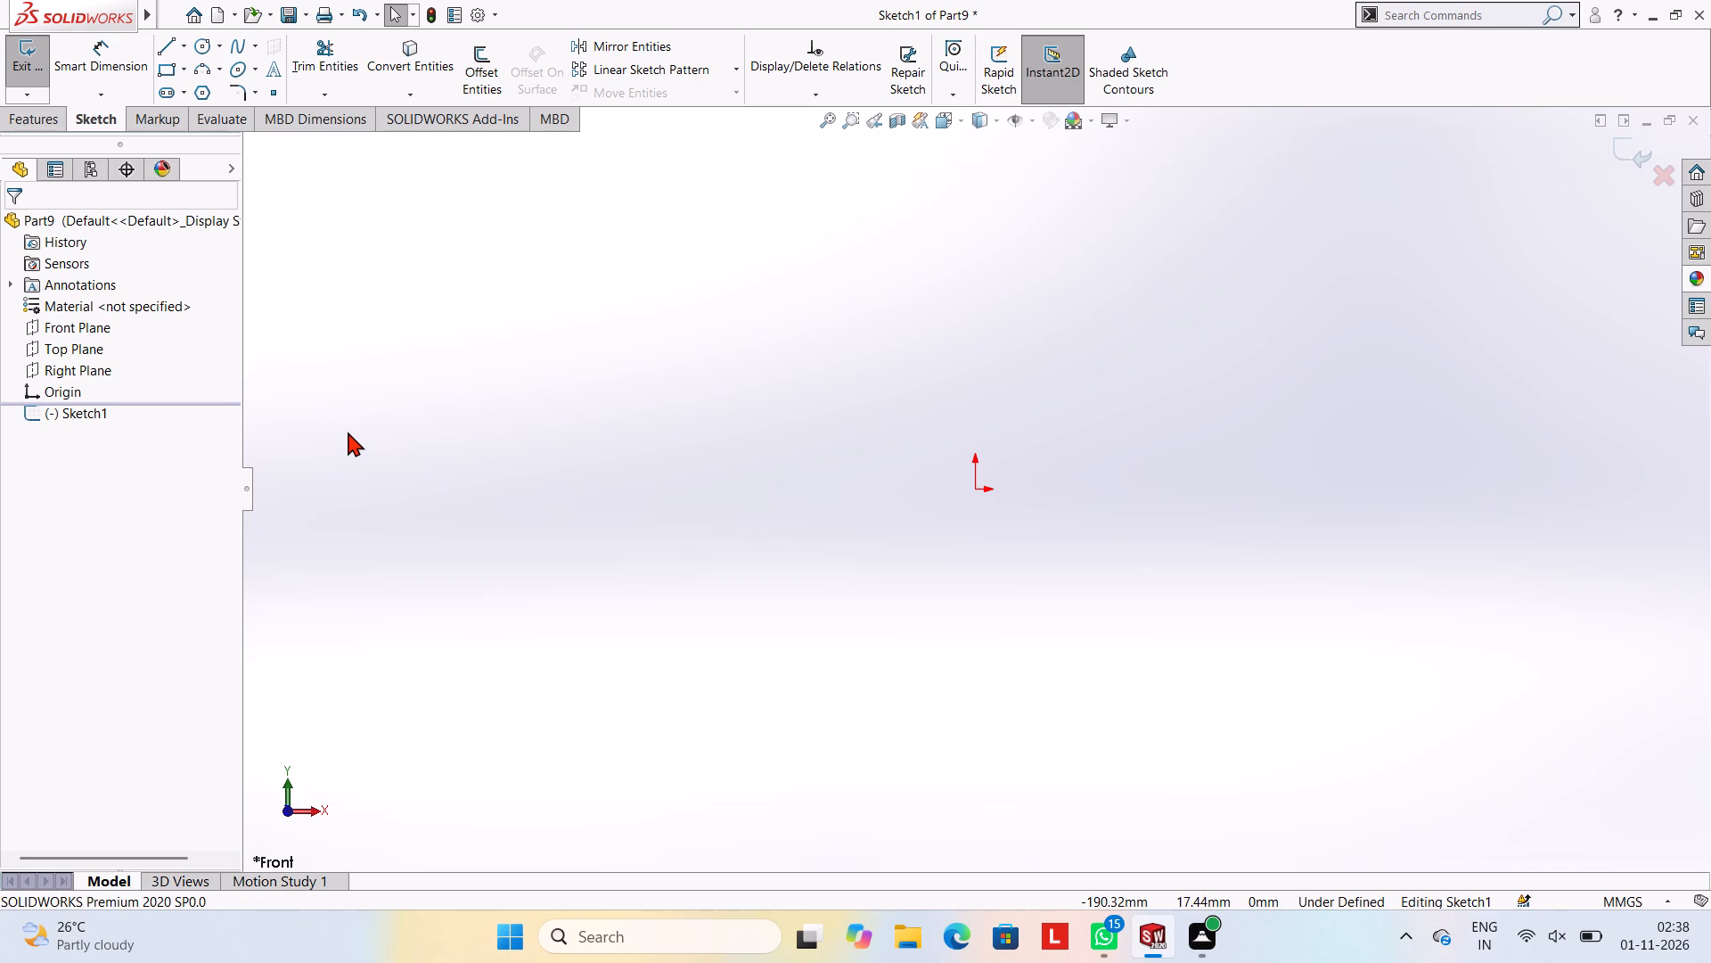
Draw three connected horizontal lines of 27, 55 and 46 mm in a row, starting at the origin.
left_click(165, 40)
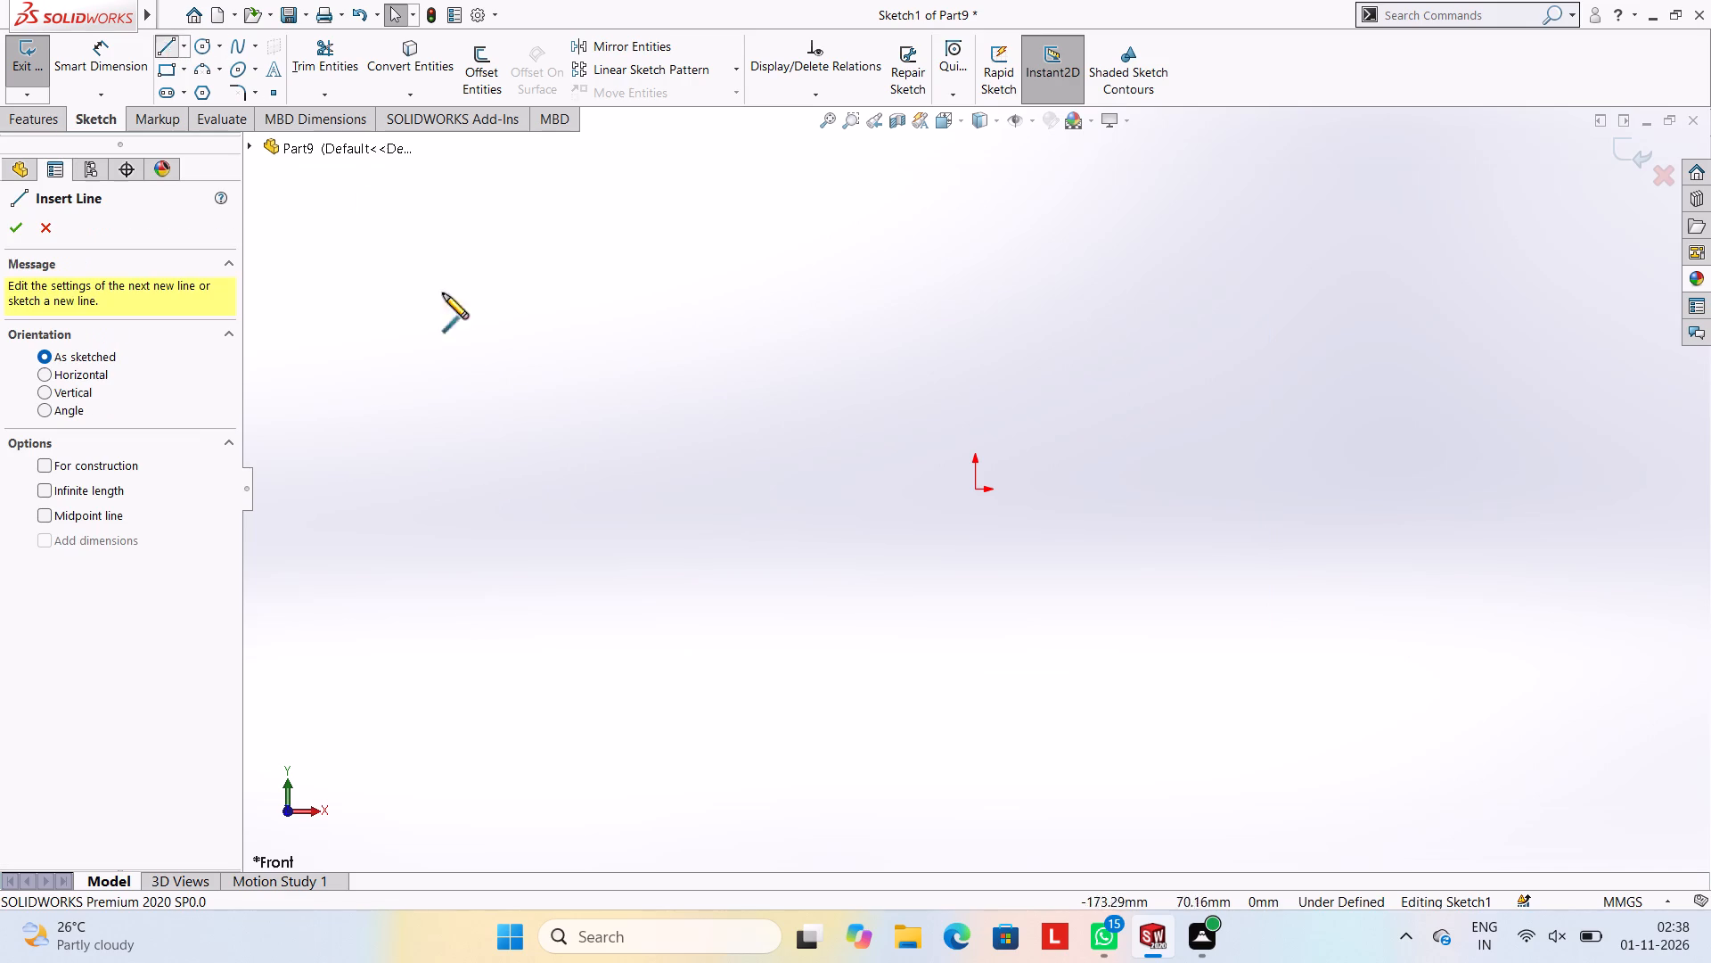
left_click(973, 487)
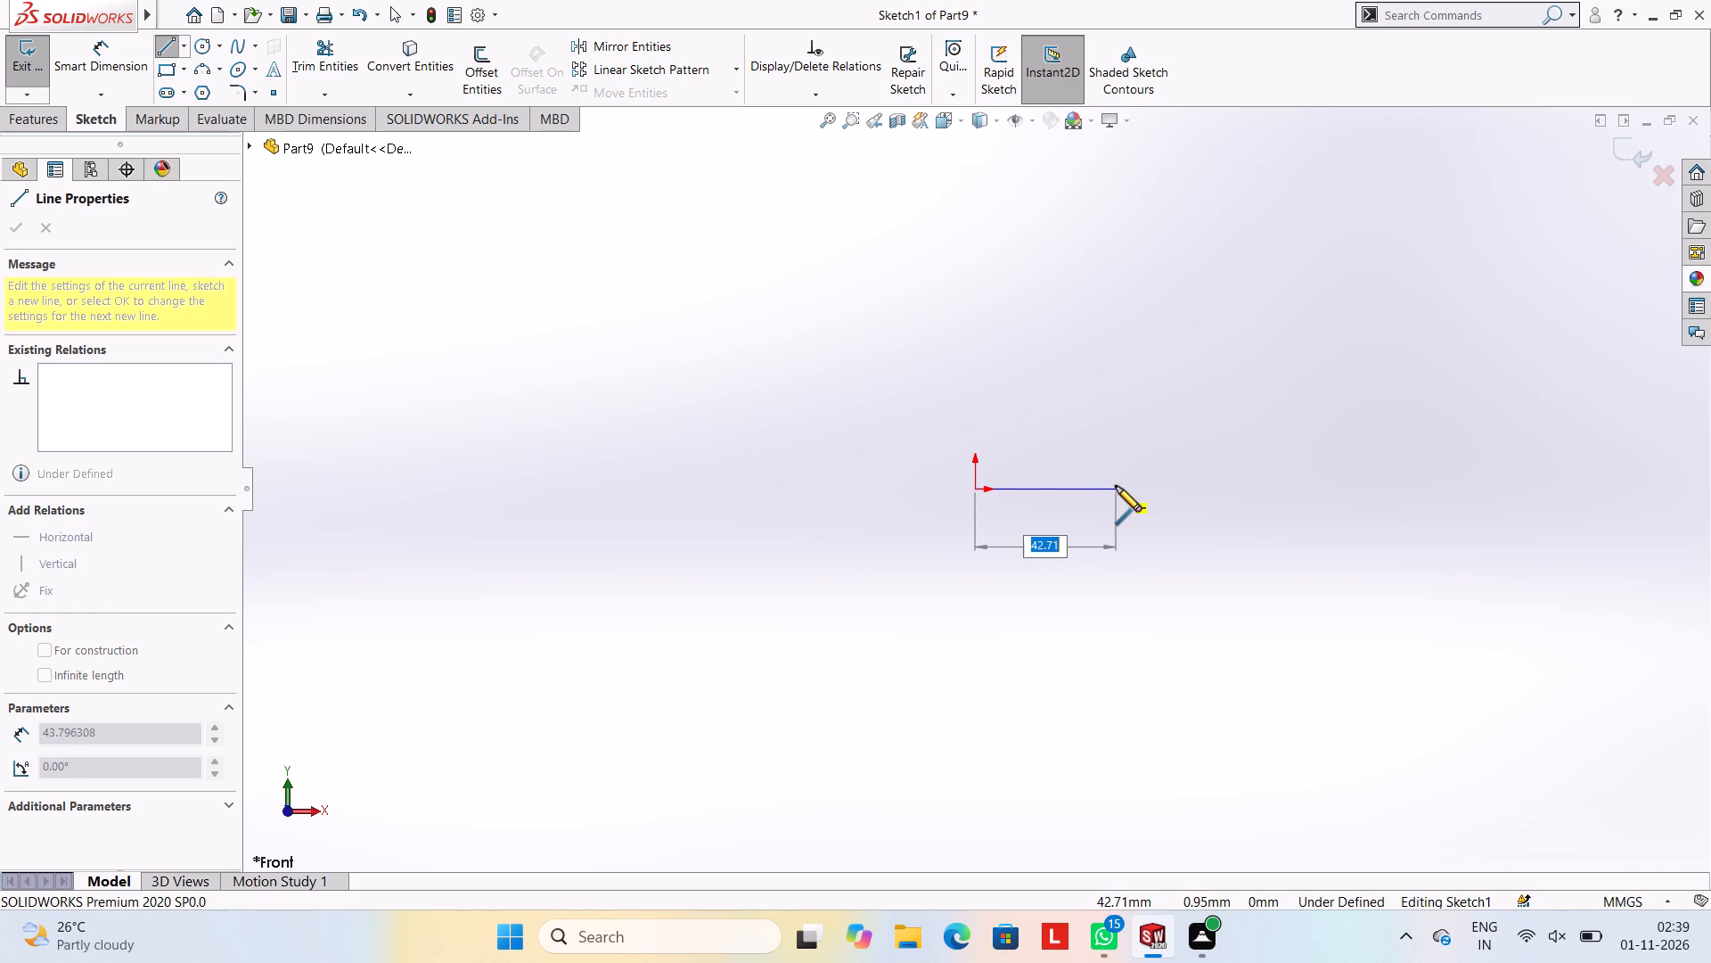
type("27")
key("Return")
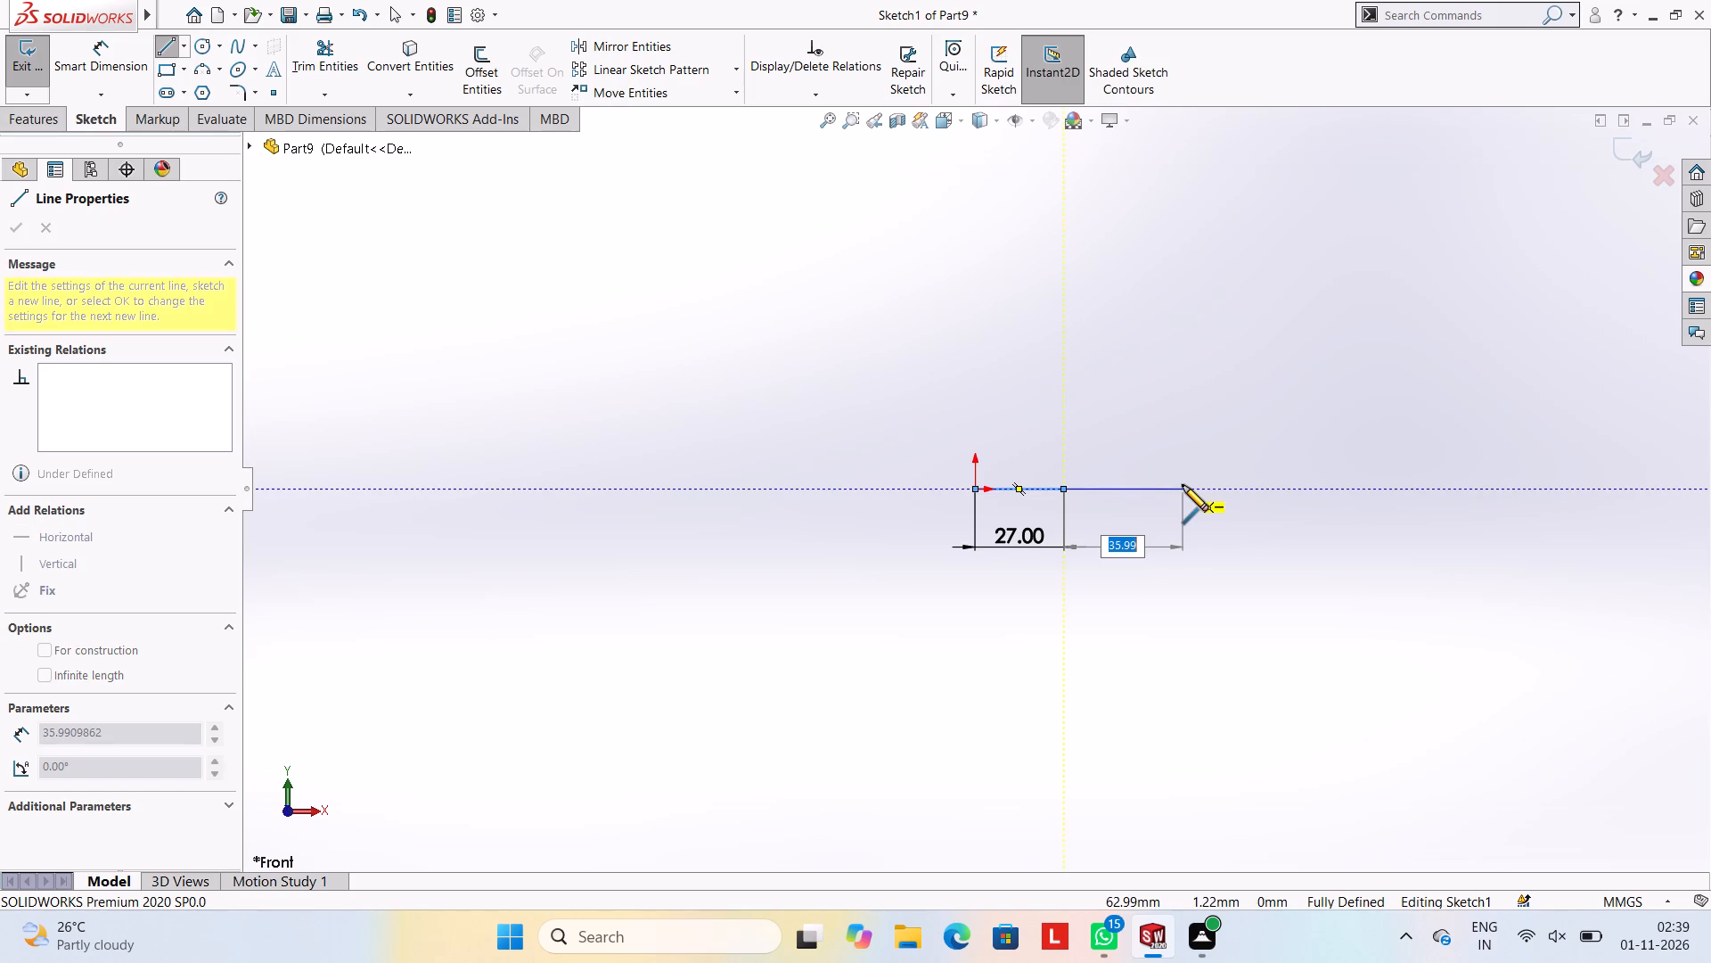
type("55")
key("Return")
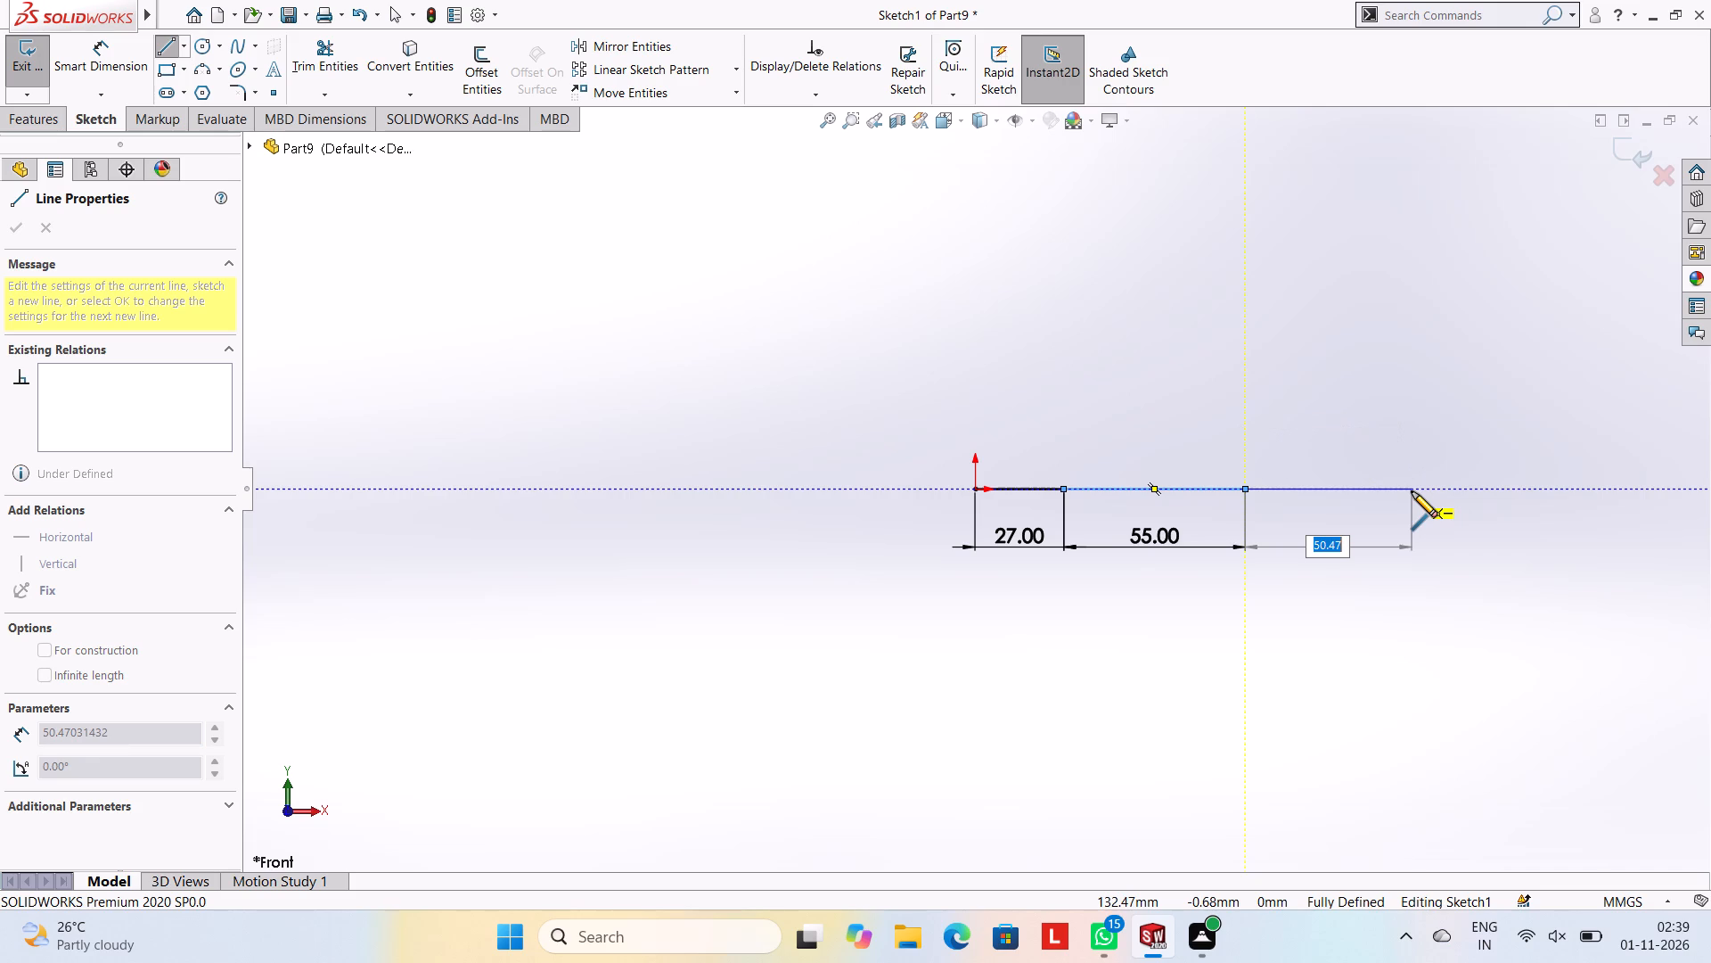
type("46")
key("Return")
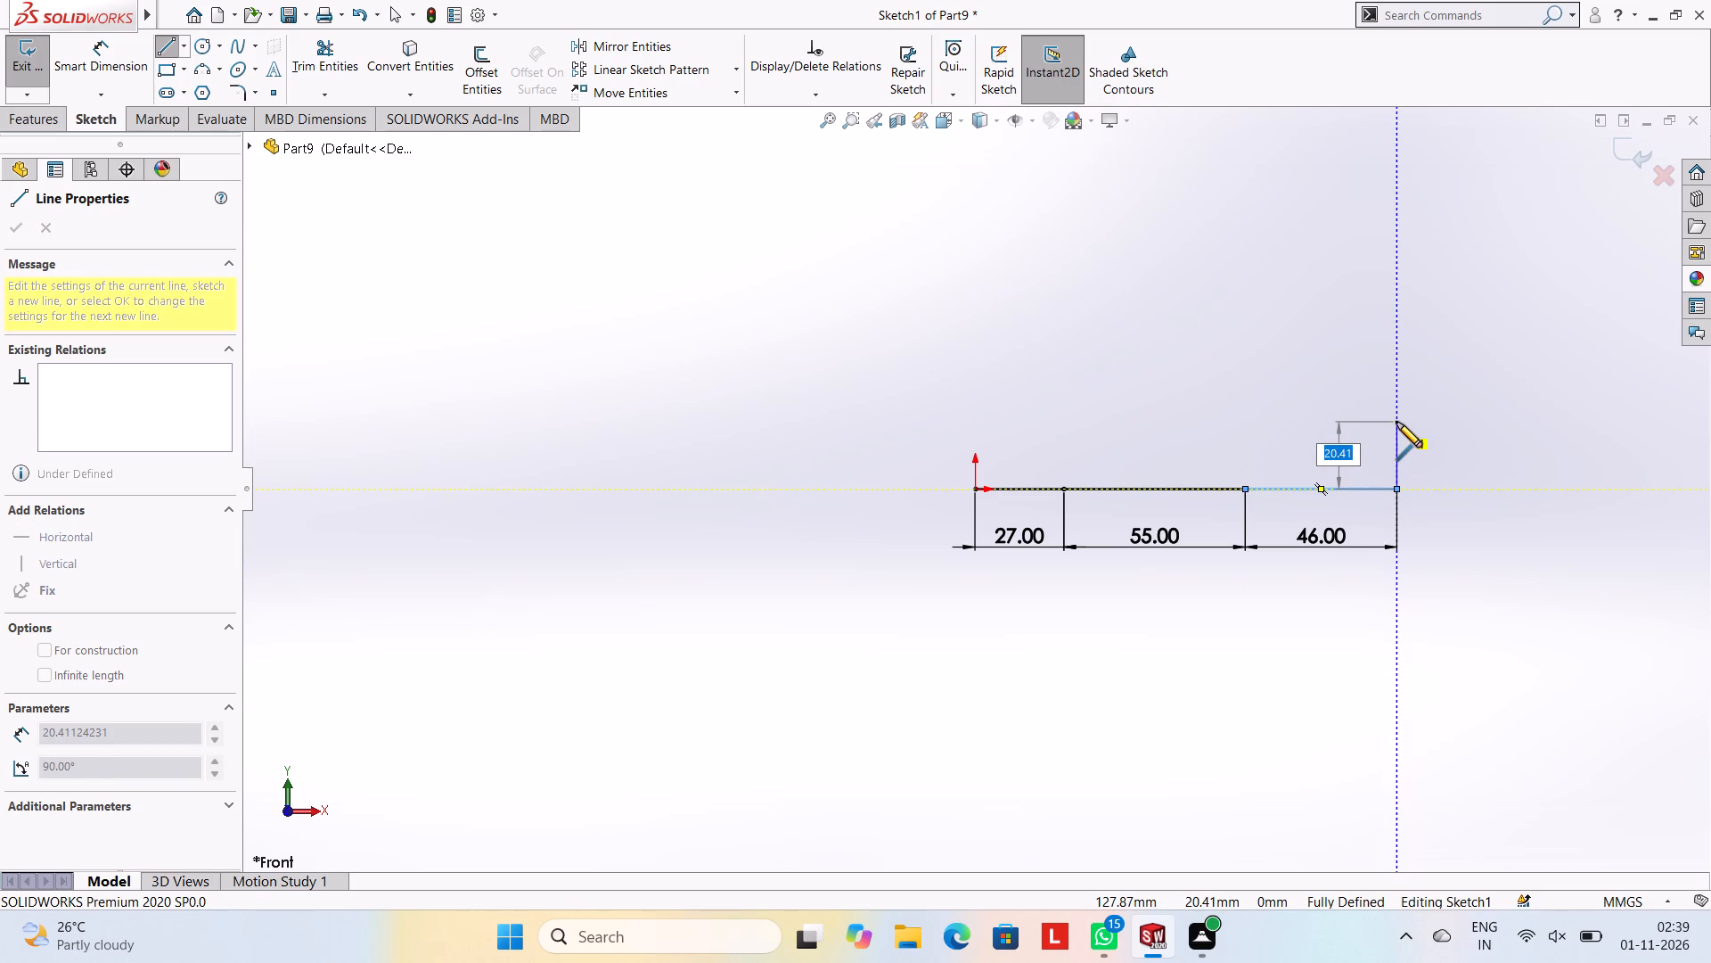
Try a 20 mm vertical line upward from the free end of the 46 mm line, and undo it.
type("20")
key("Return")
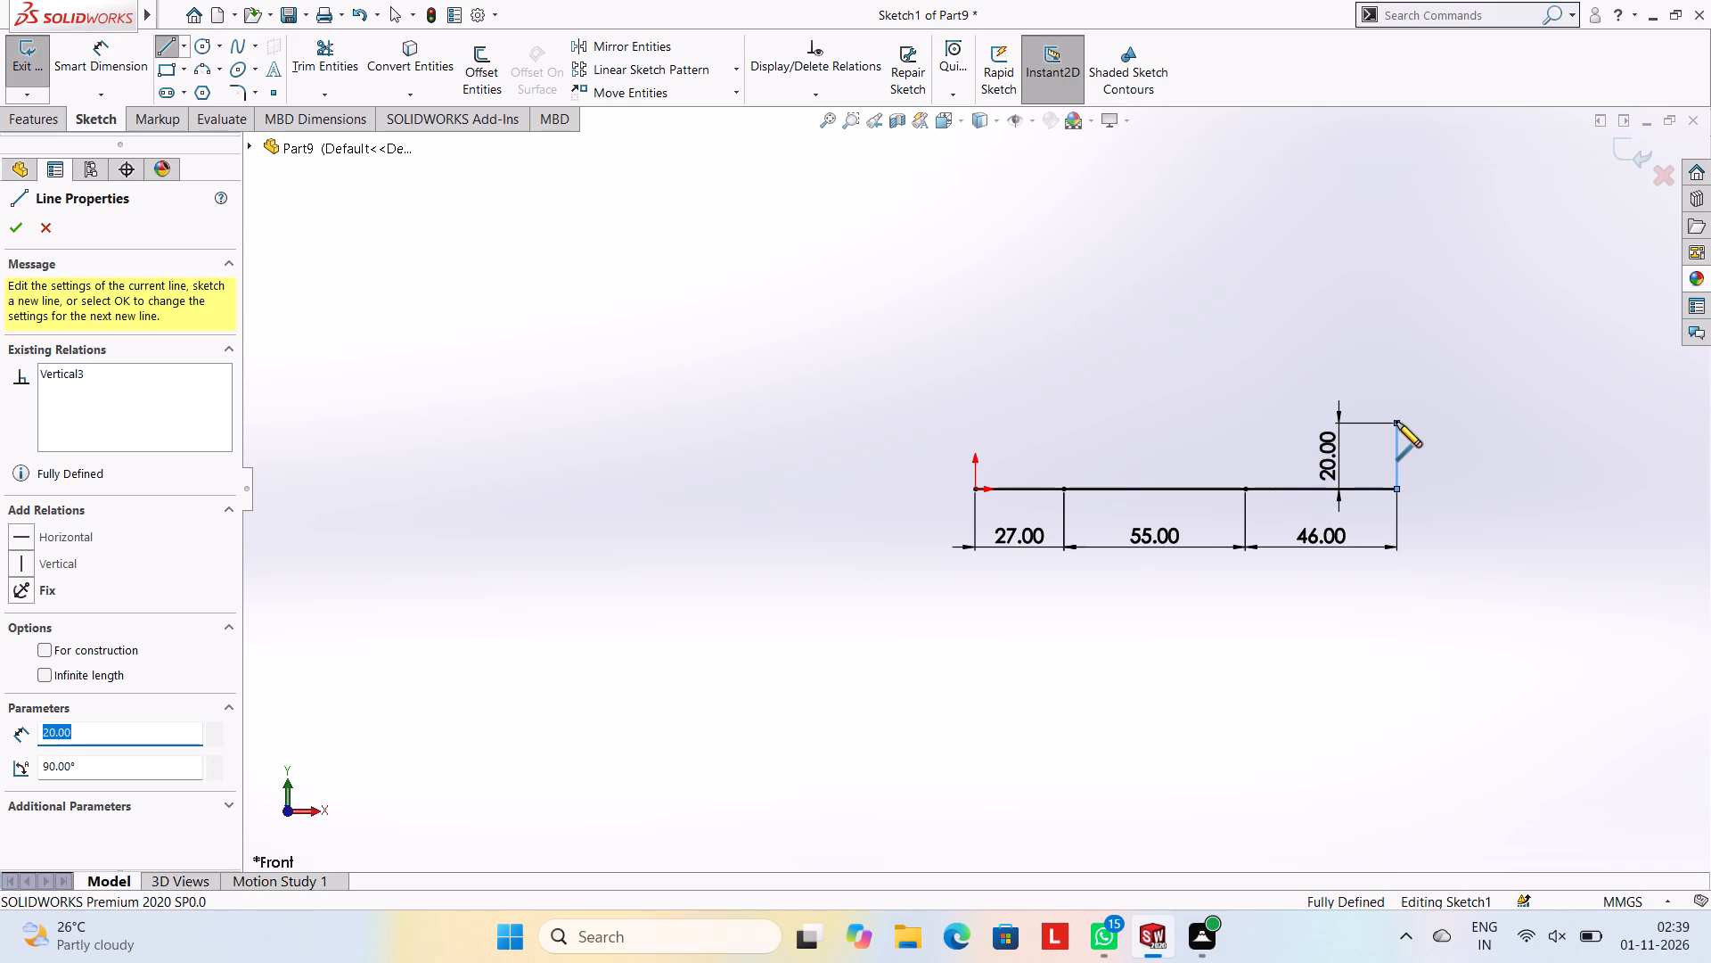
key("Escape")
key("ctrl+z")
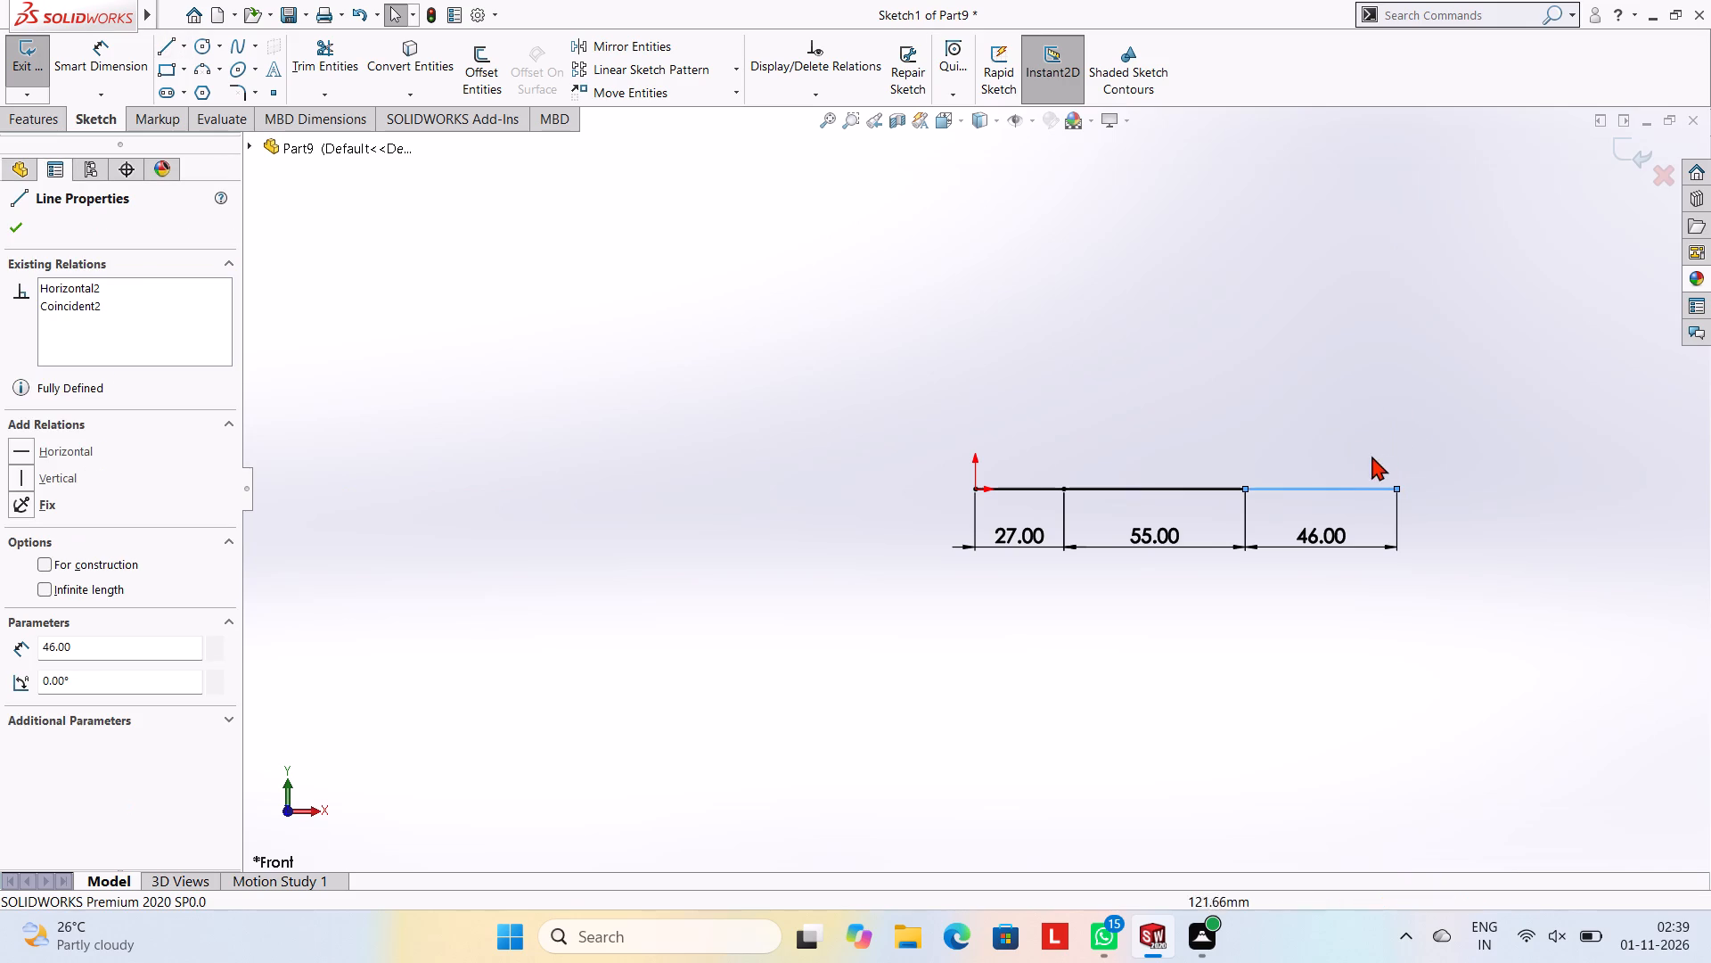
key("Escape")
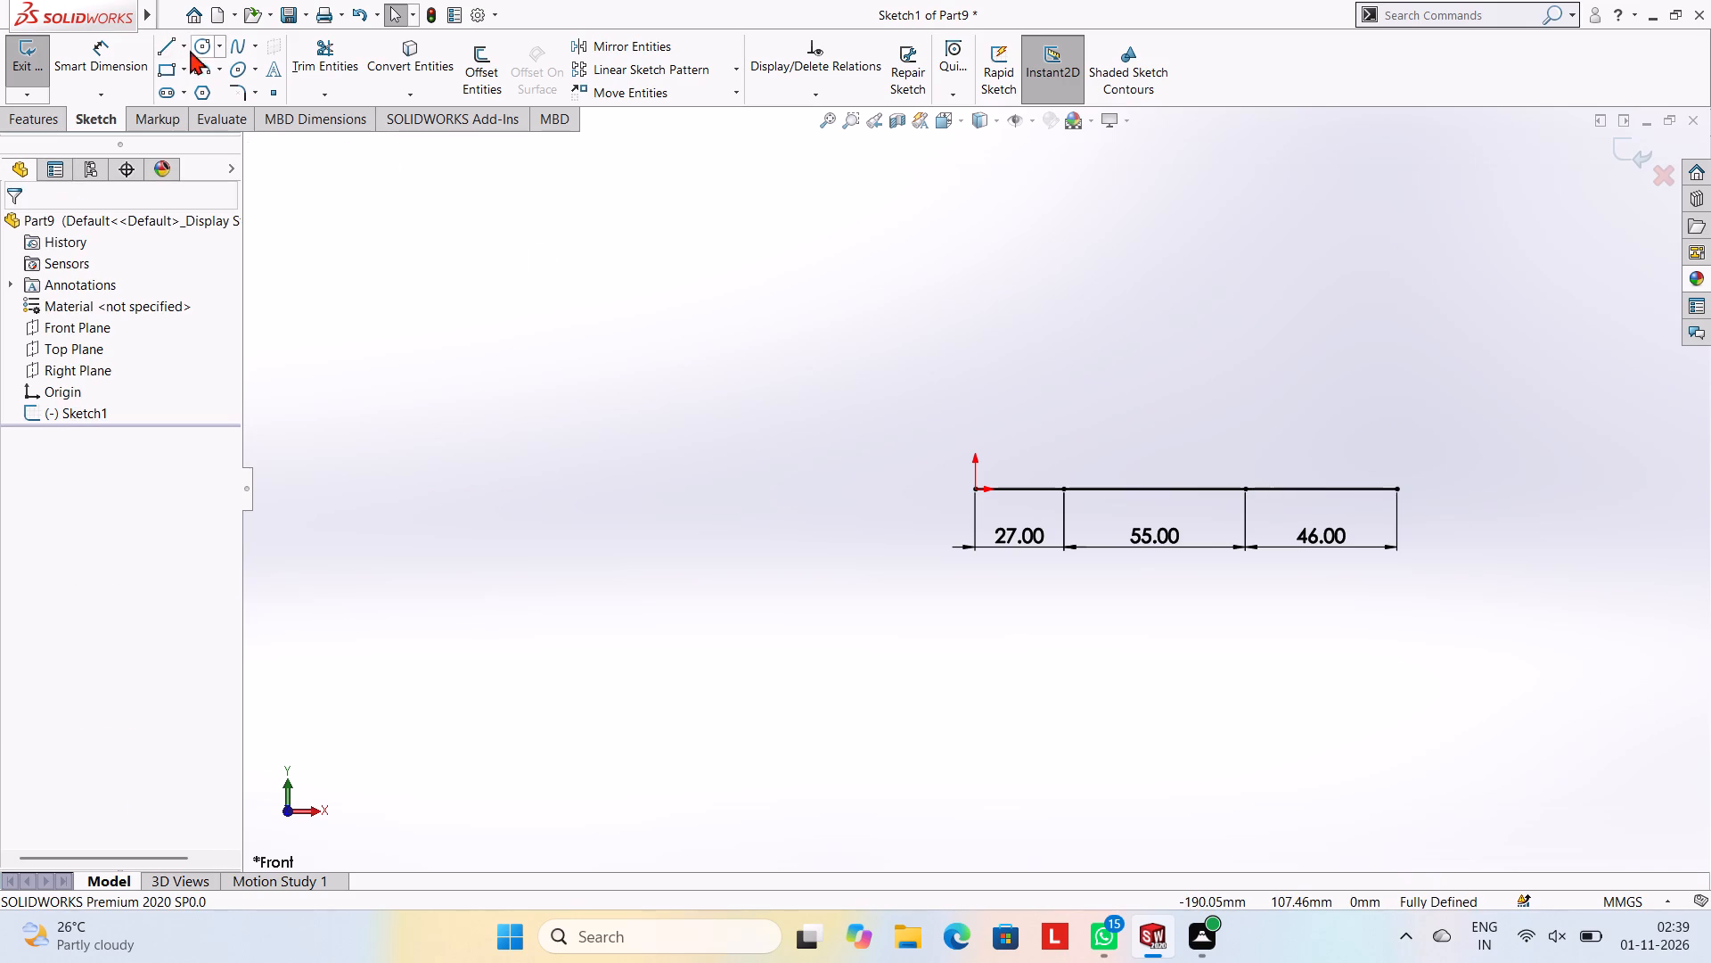
Draw a 20 mm line downward from the free end of the 46 mm line, followed by a 46 mm horizontal line back toward the origin side.
left_click(166, 42)
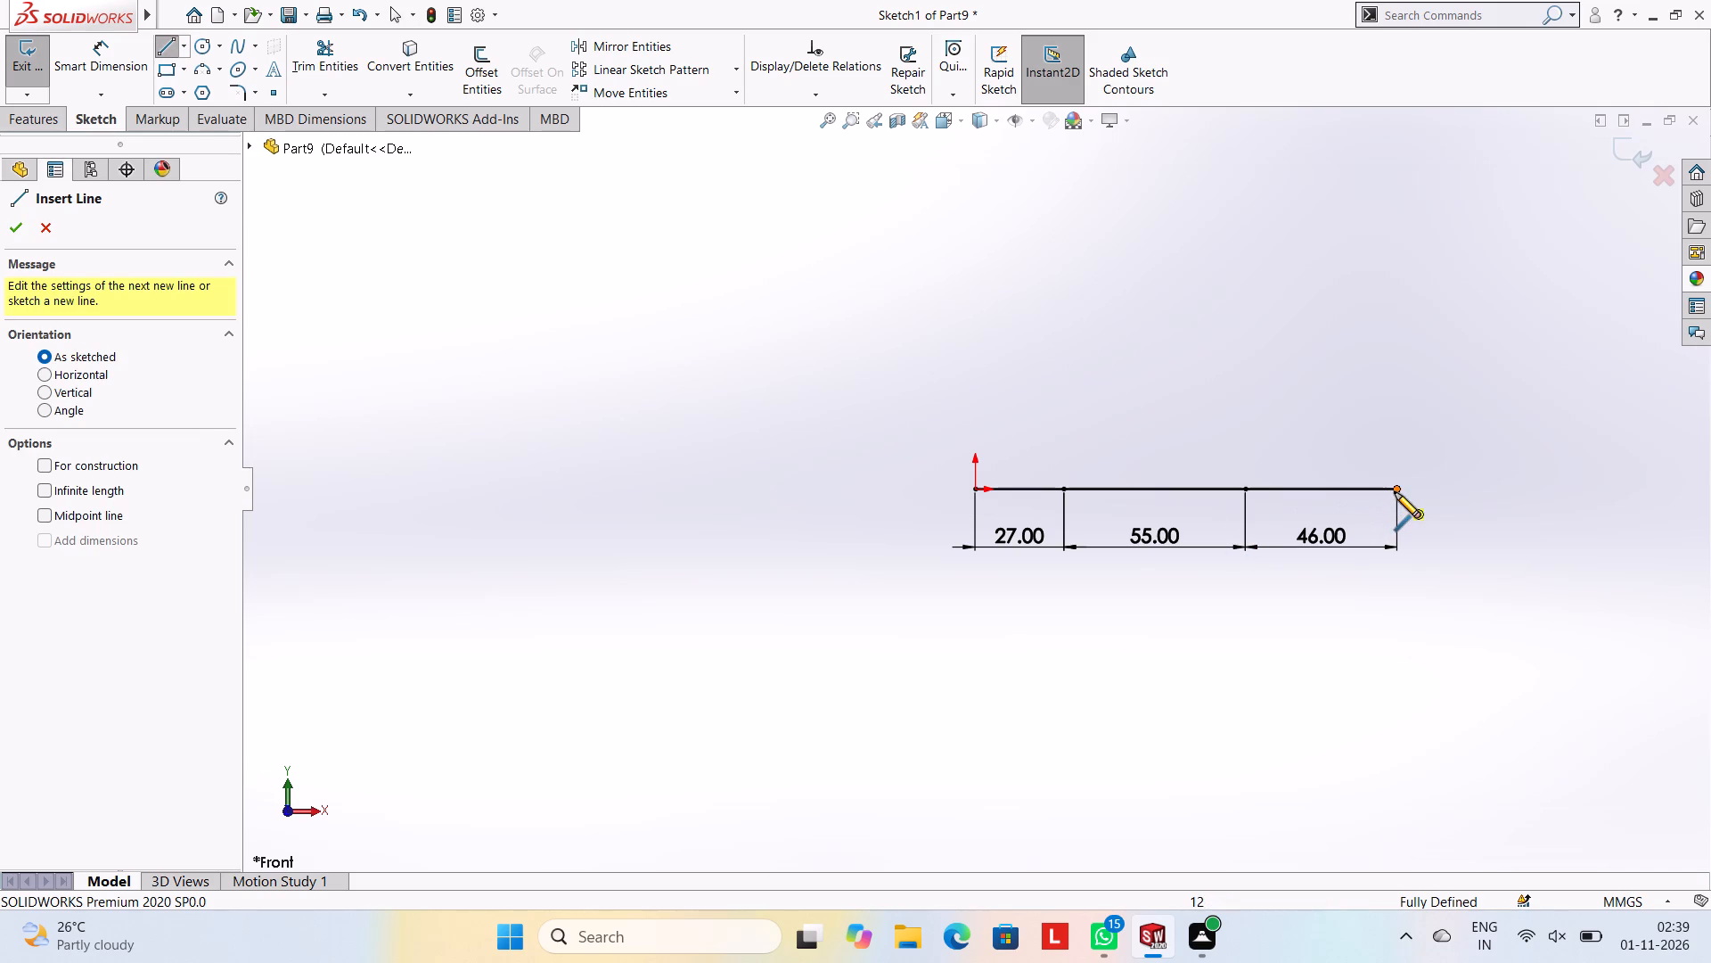
left_click(1396, 490)
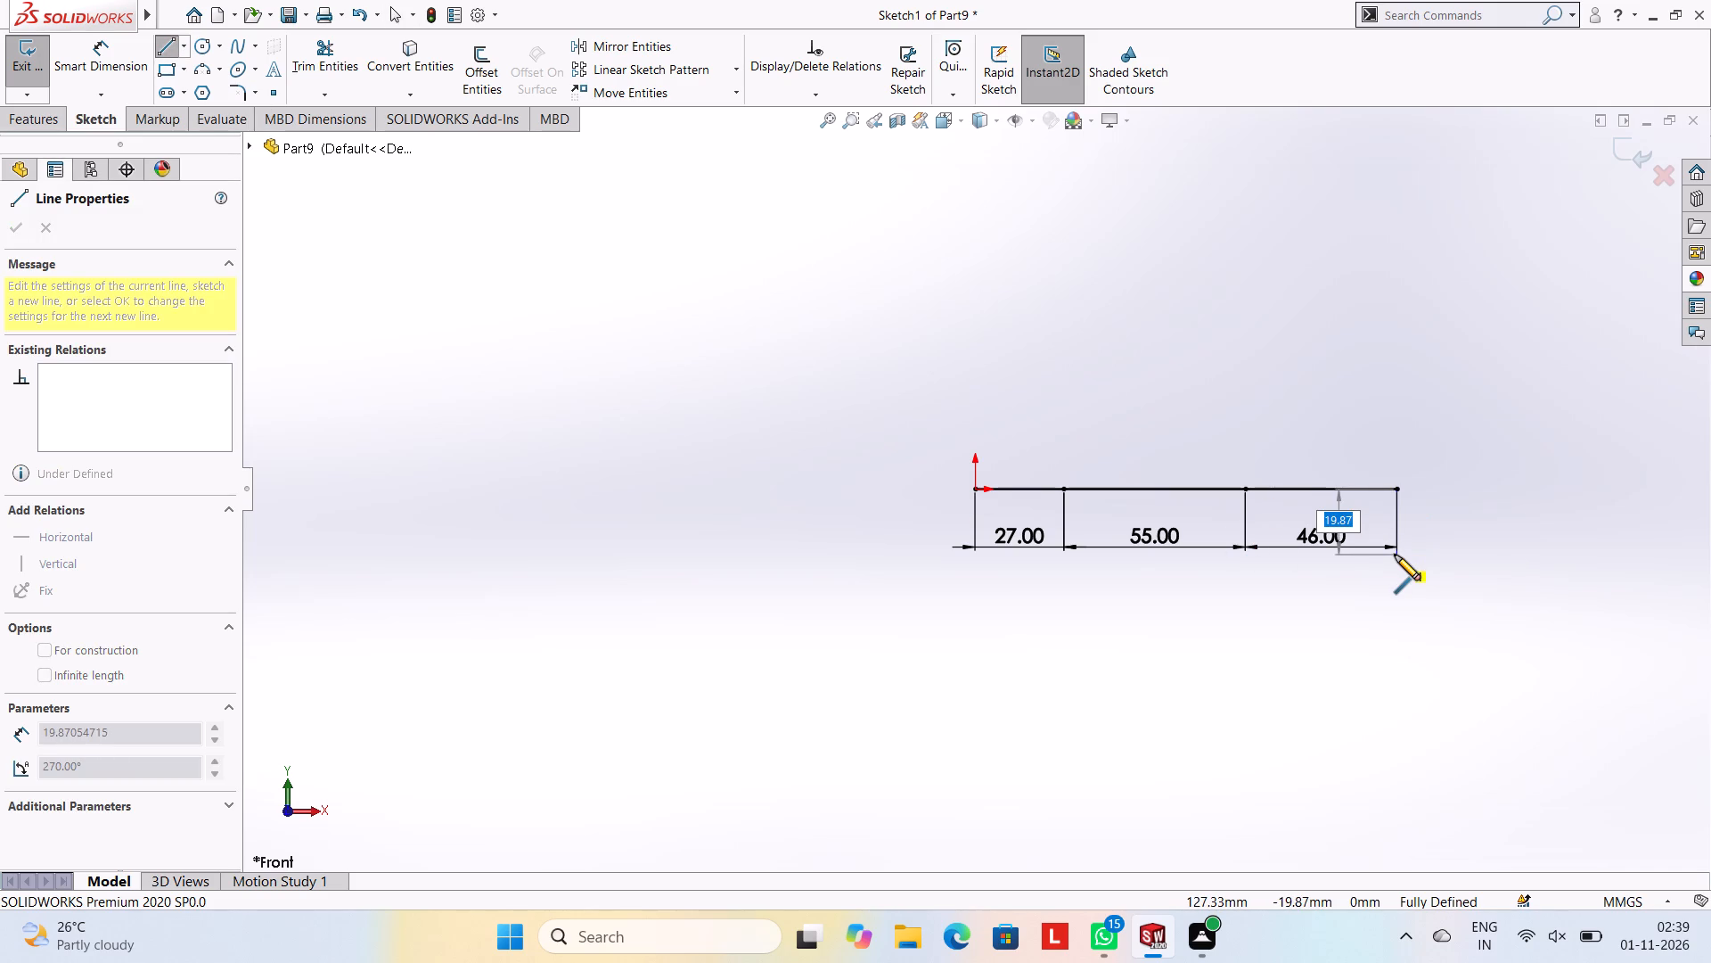
type("23")
key("BackSpace")
key("0")
key("Return")
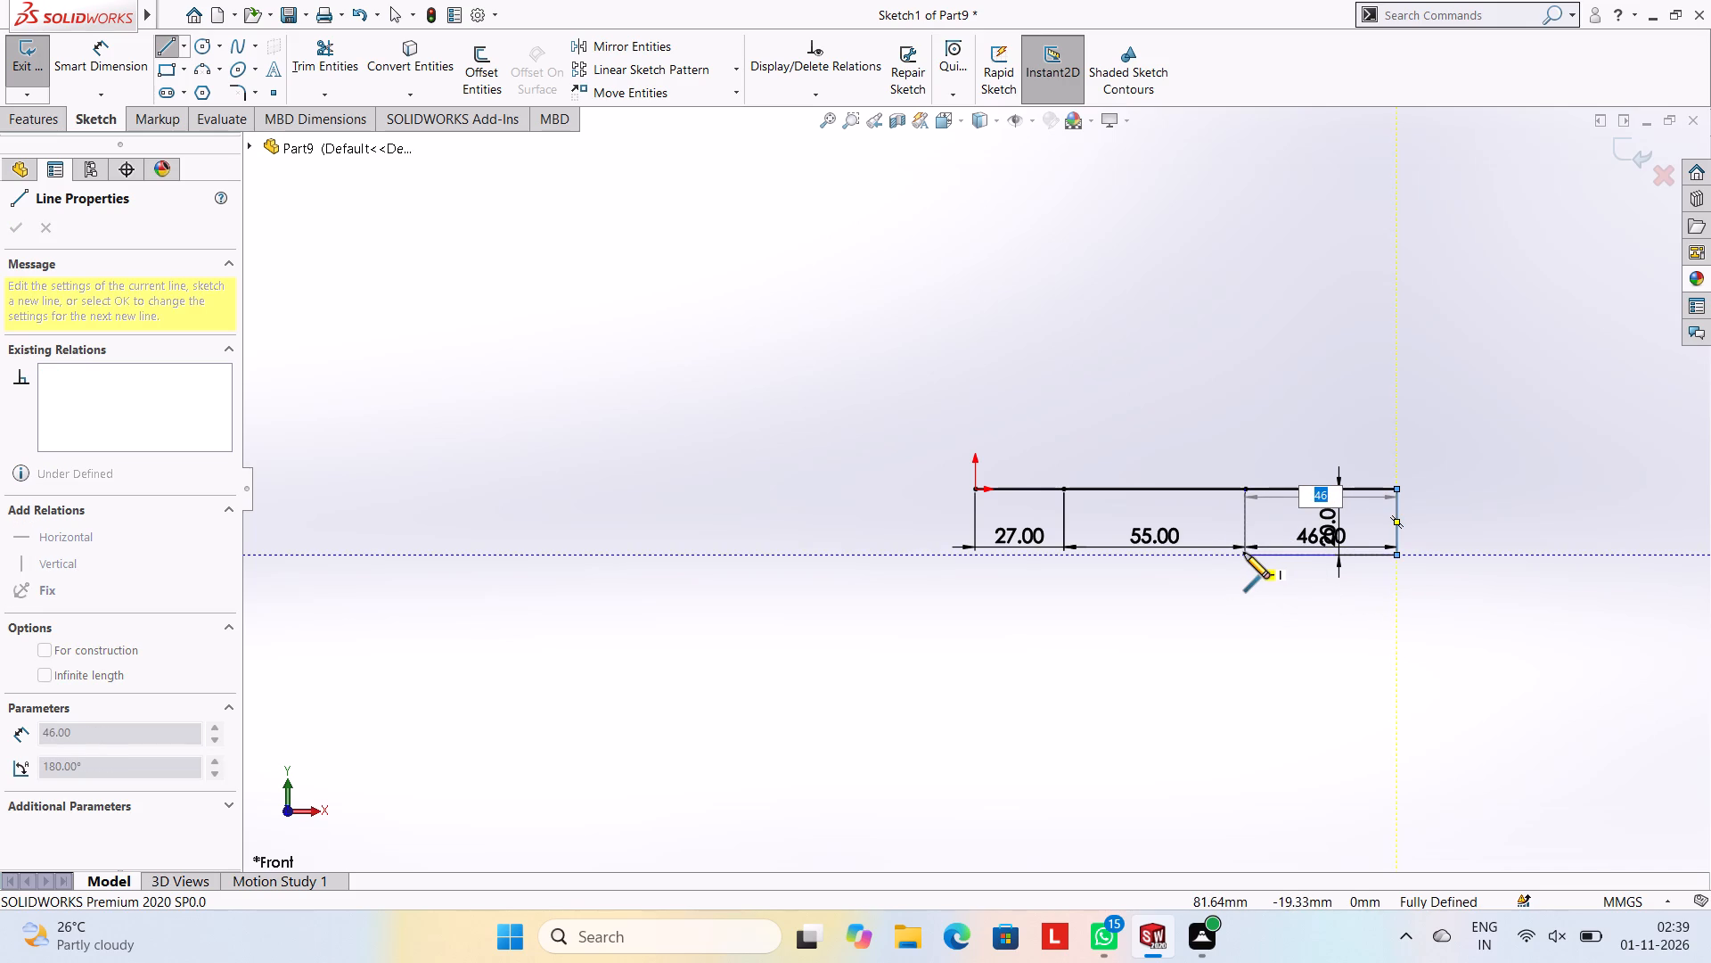
type("46")
key("Return")
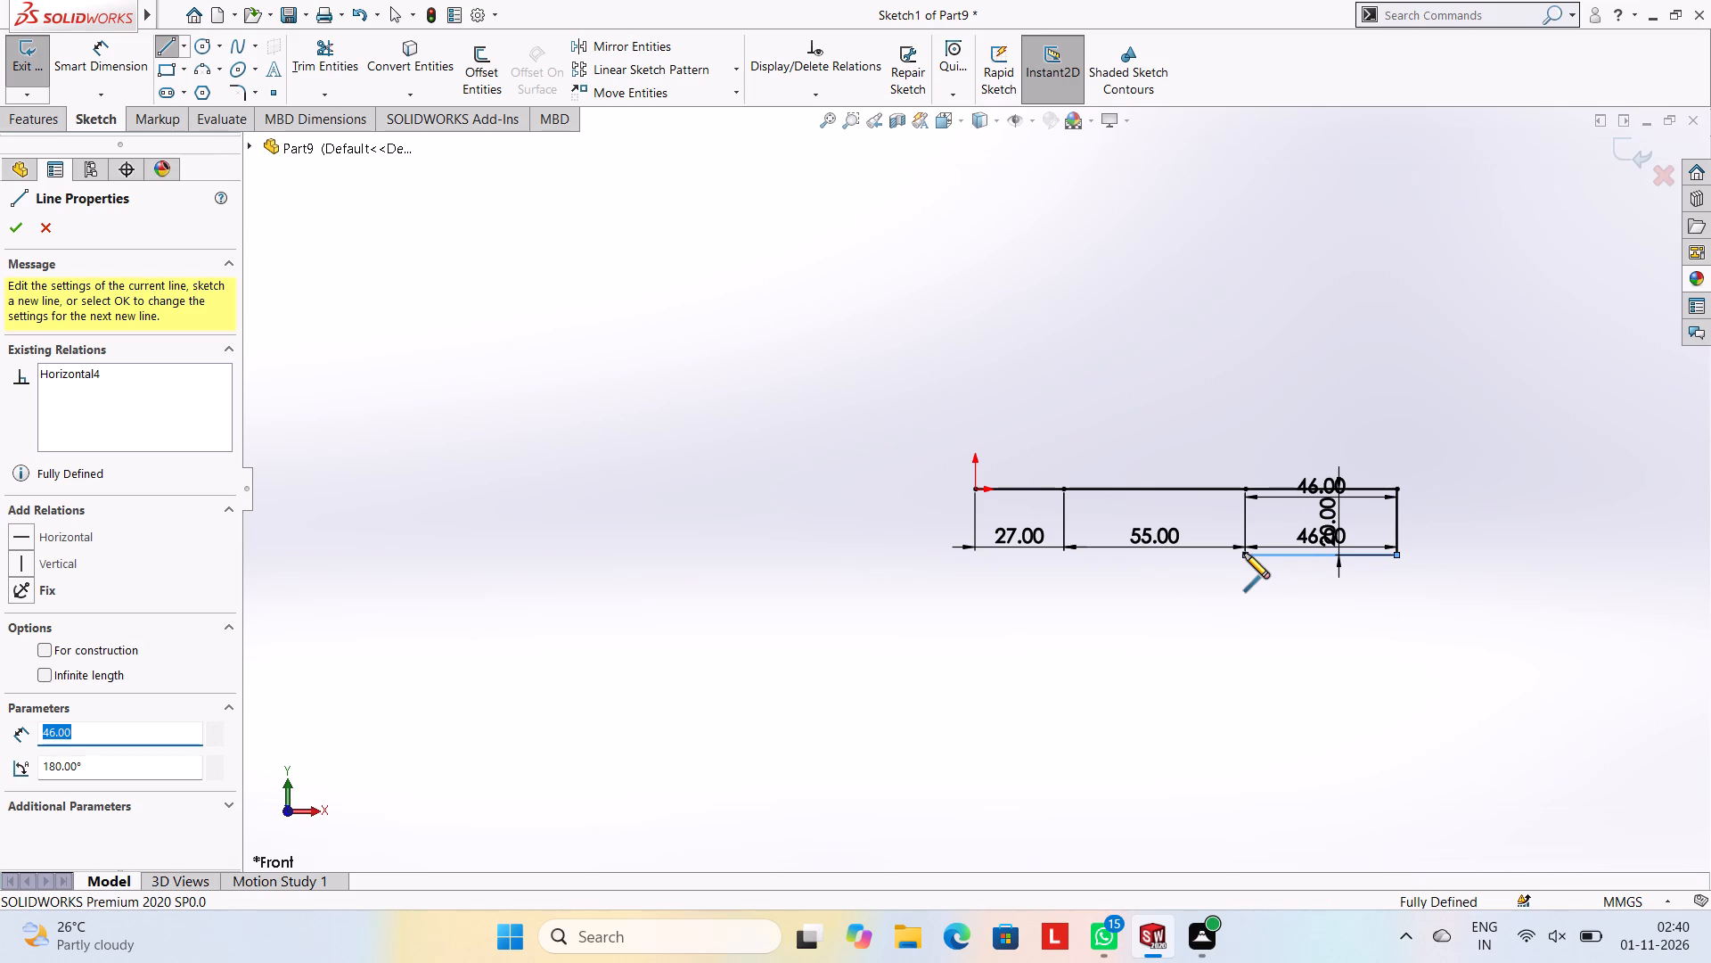
key("Escape")
key("Escape")
key("Escape")
Draw a 20 mm line downward from the origin, followed by a 27 mm horizontal line toward the middle of the profile.
left_click(169, 53)
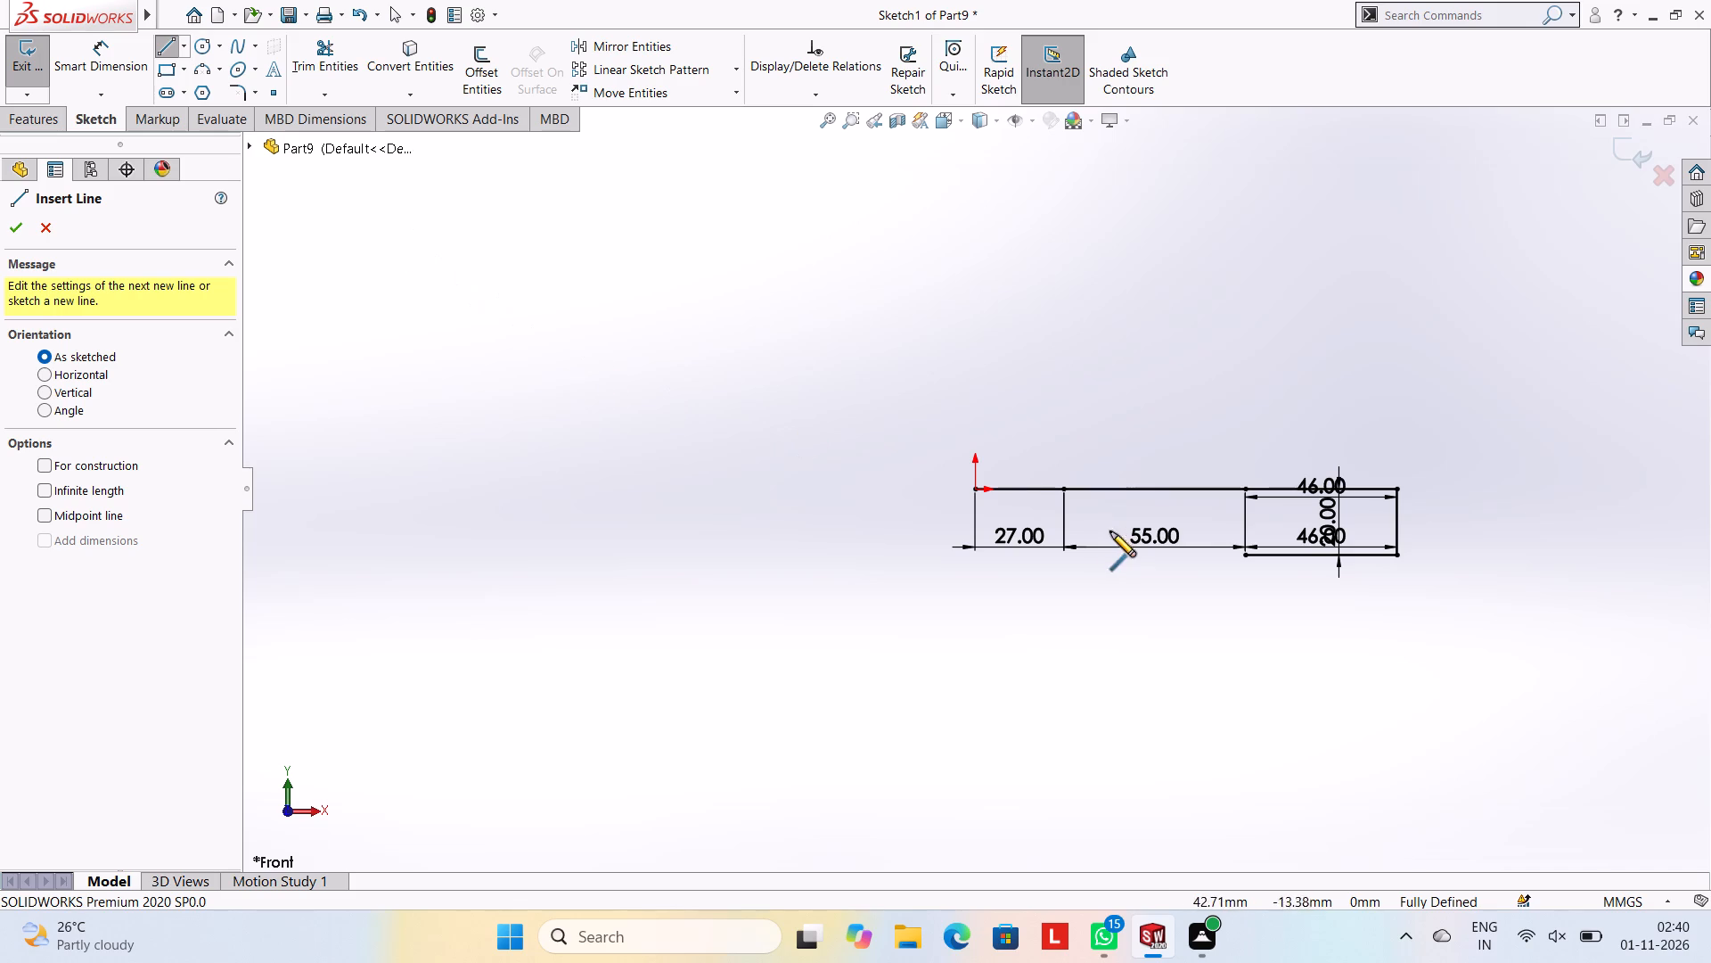
left_click(976, 488)
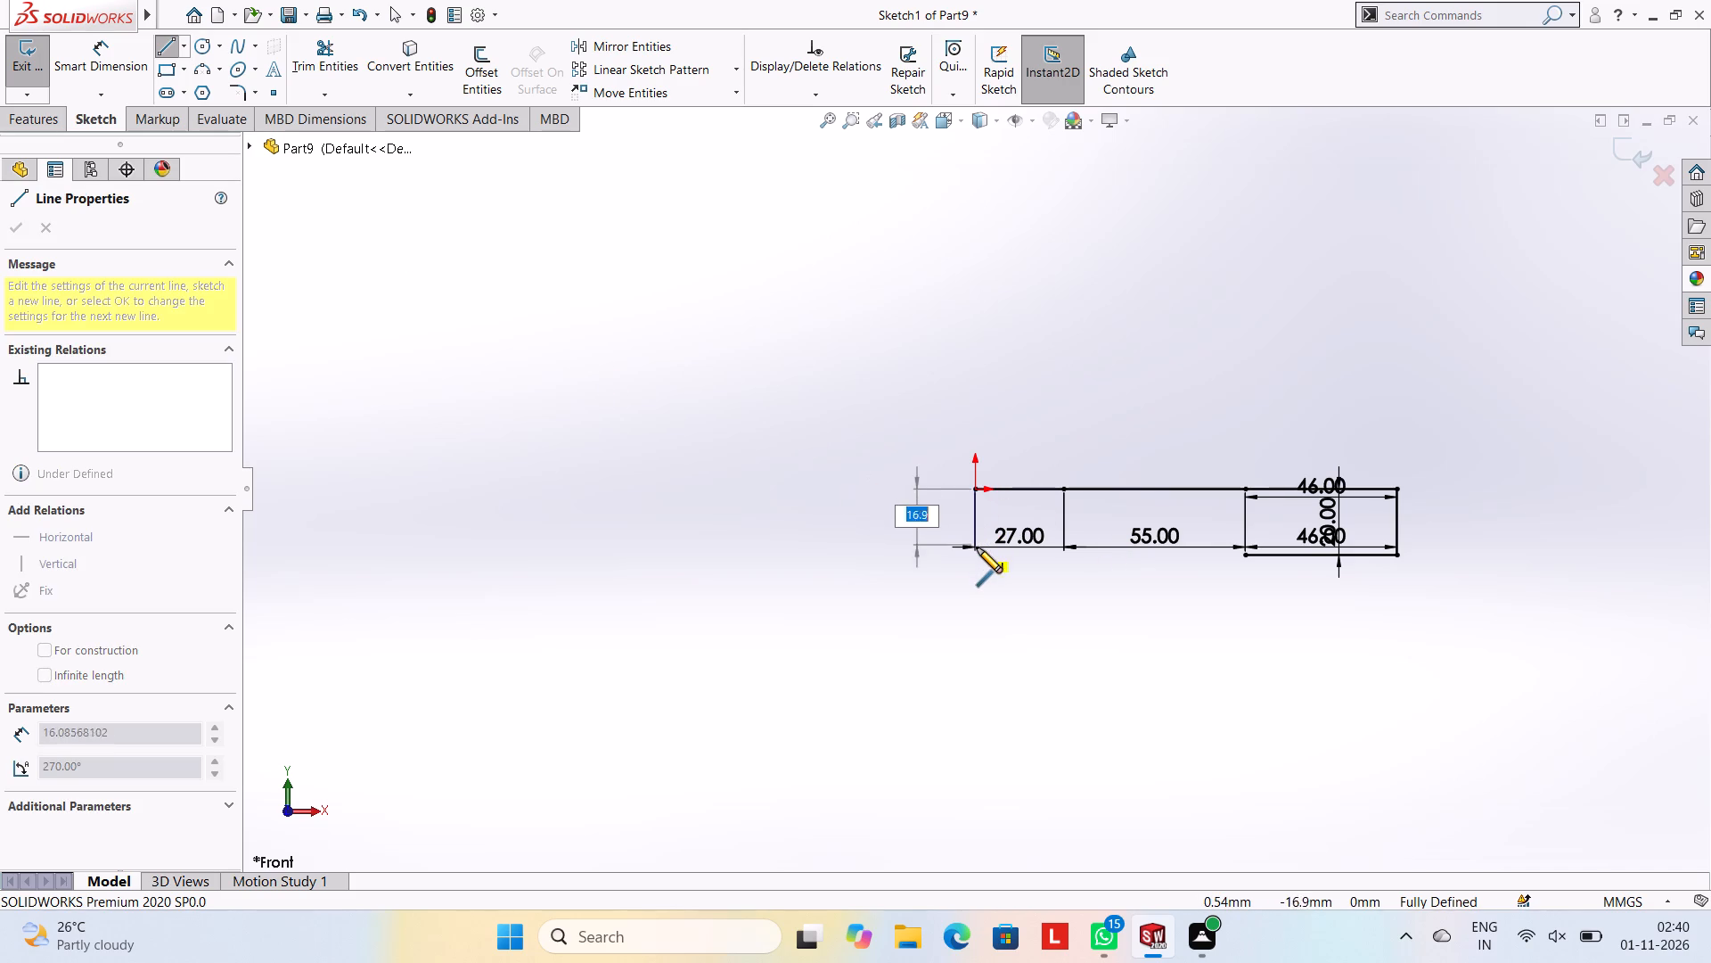
type("20")
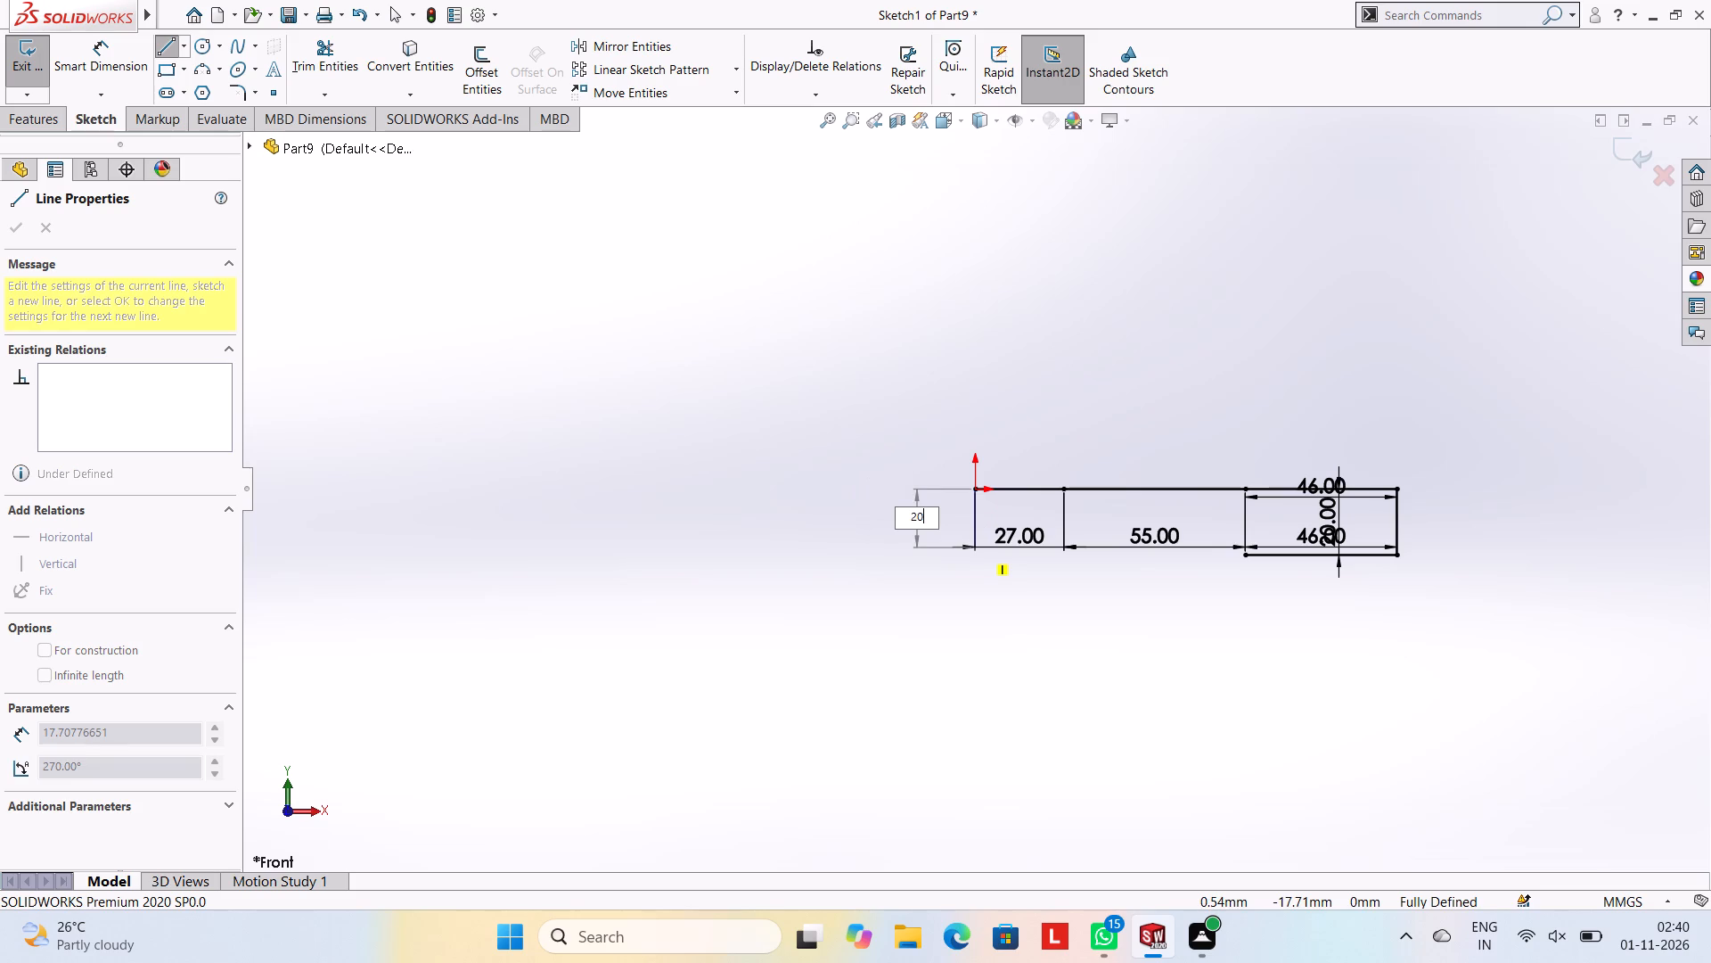
key("Return")
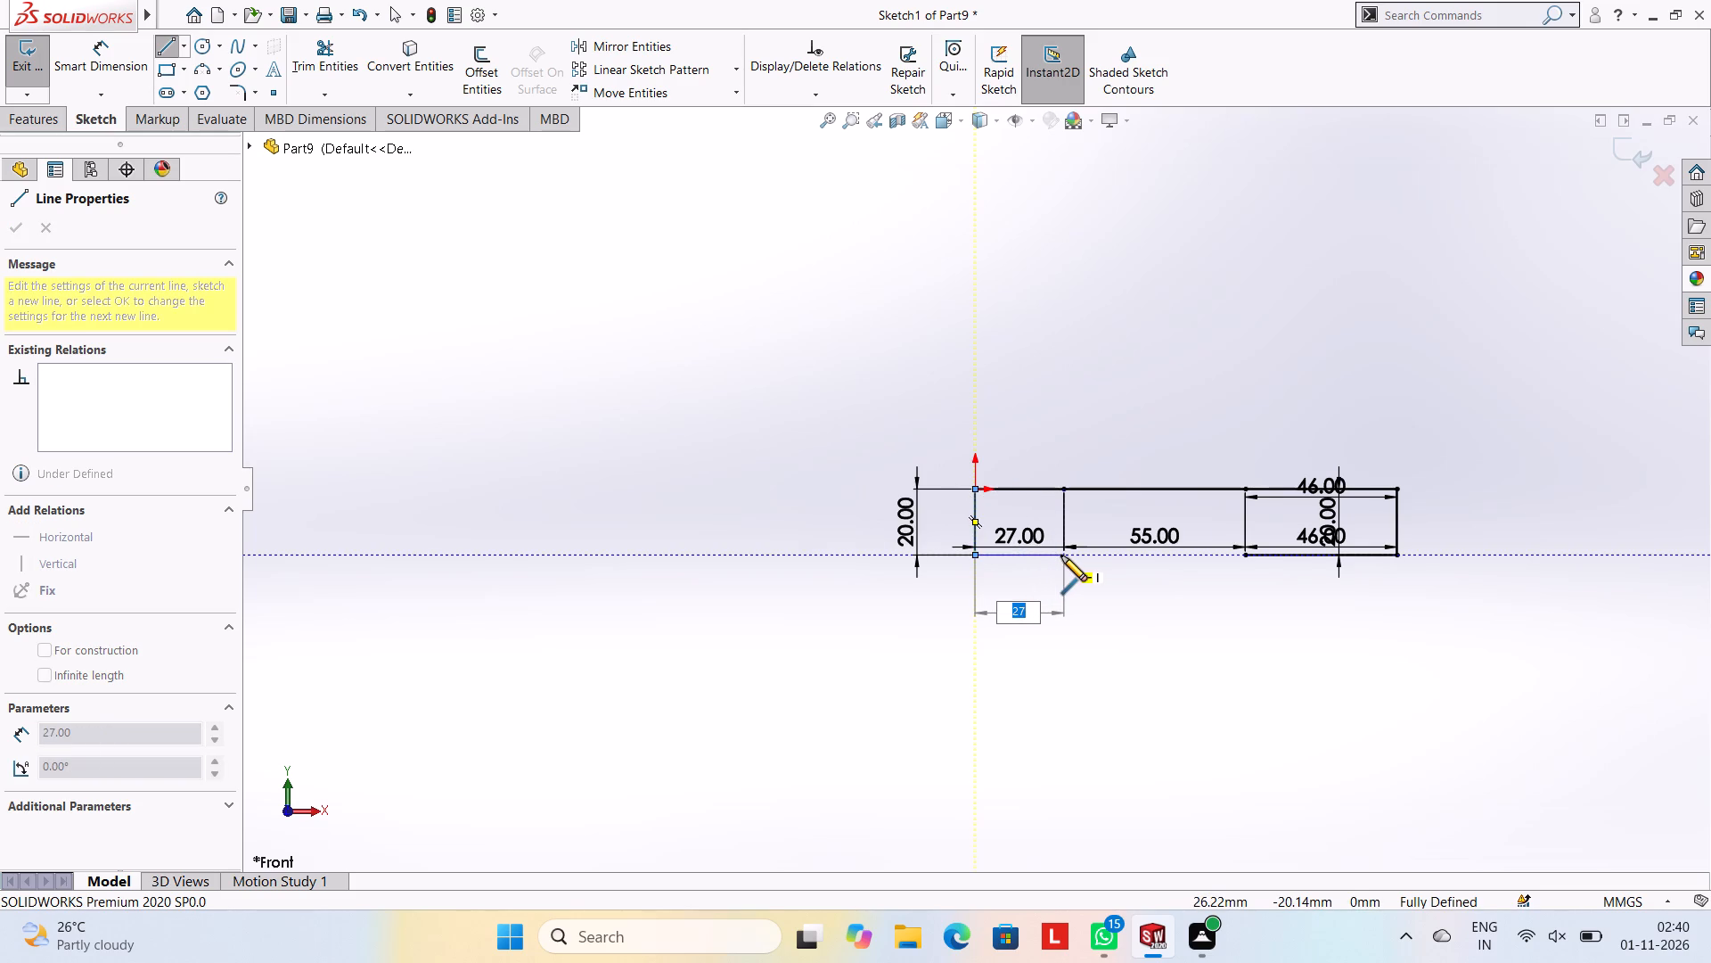
type("27")
key("Return")
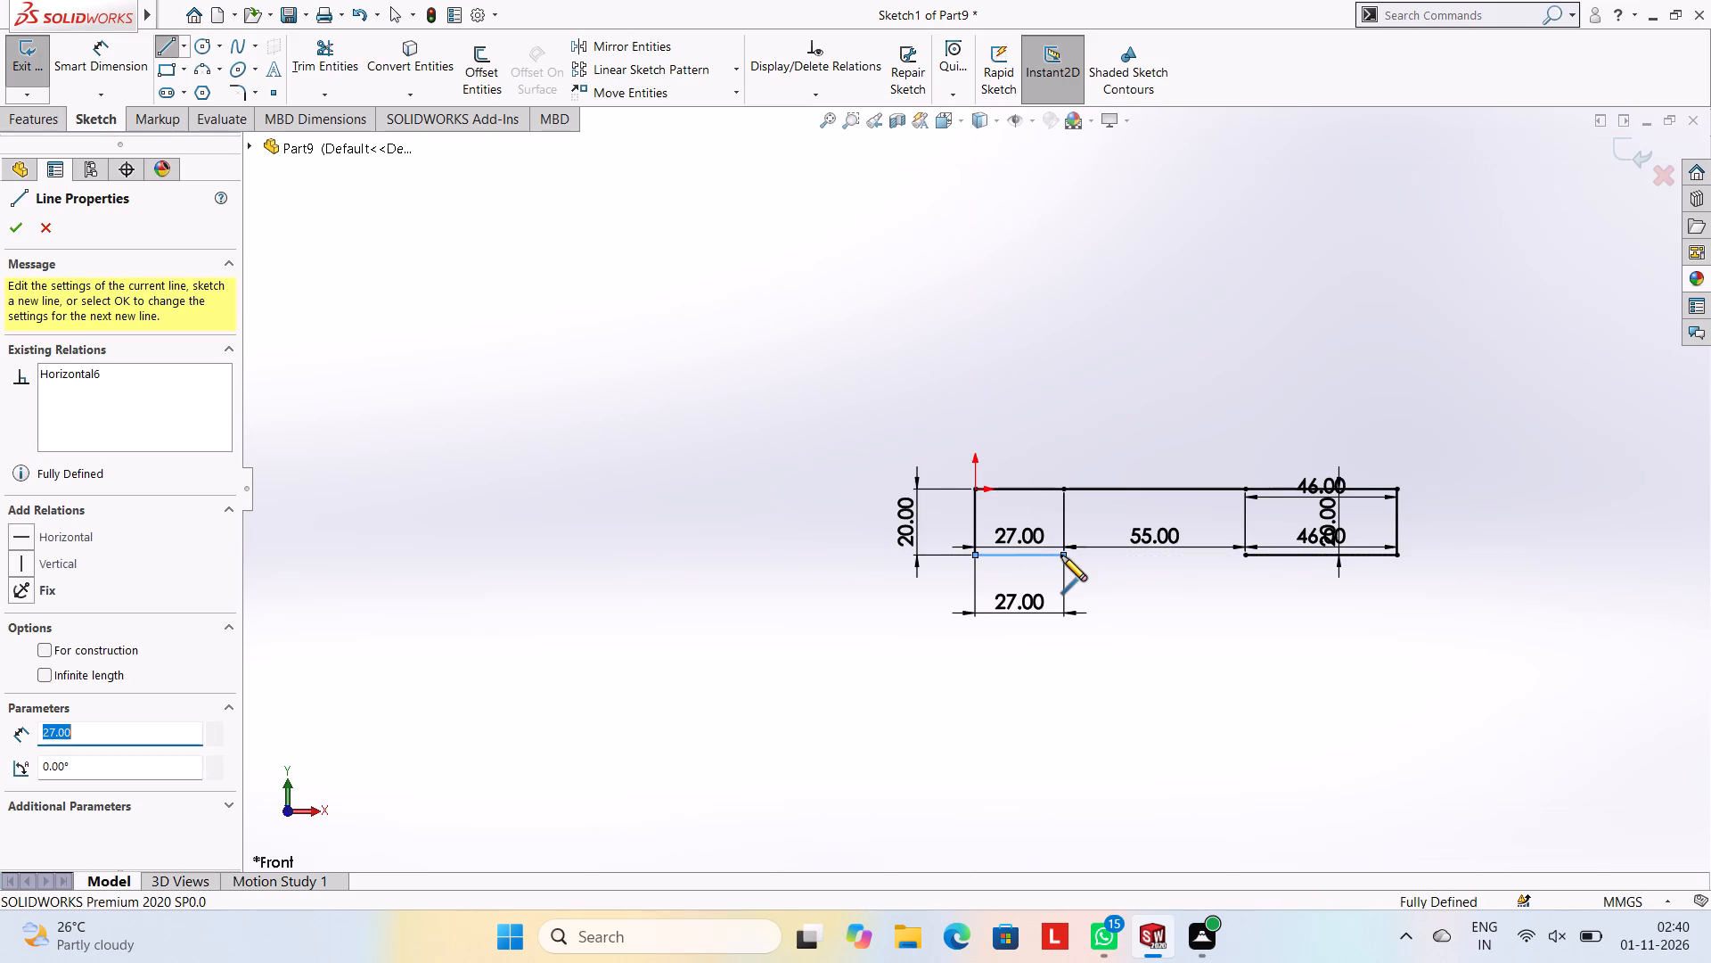
key("Escape")
key("Escape")
key("Escape")
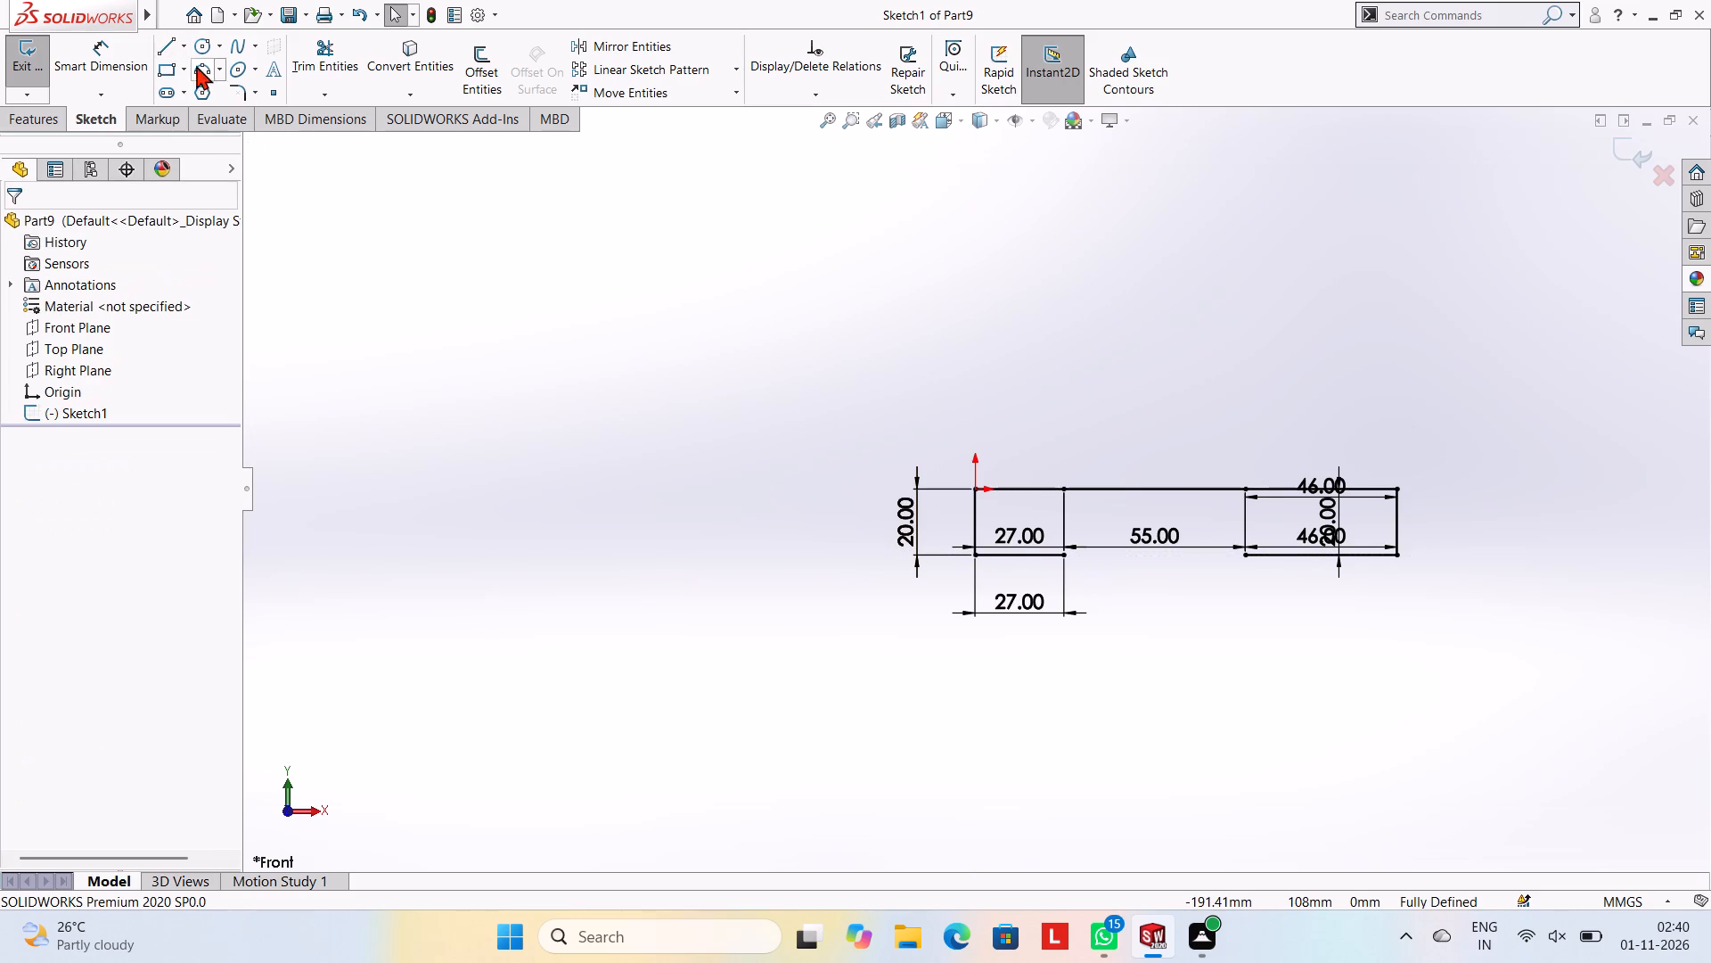
Draw a 12 mm vertical line downward from the midpoint of the 55 mm top line.
left_click(164, 47)
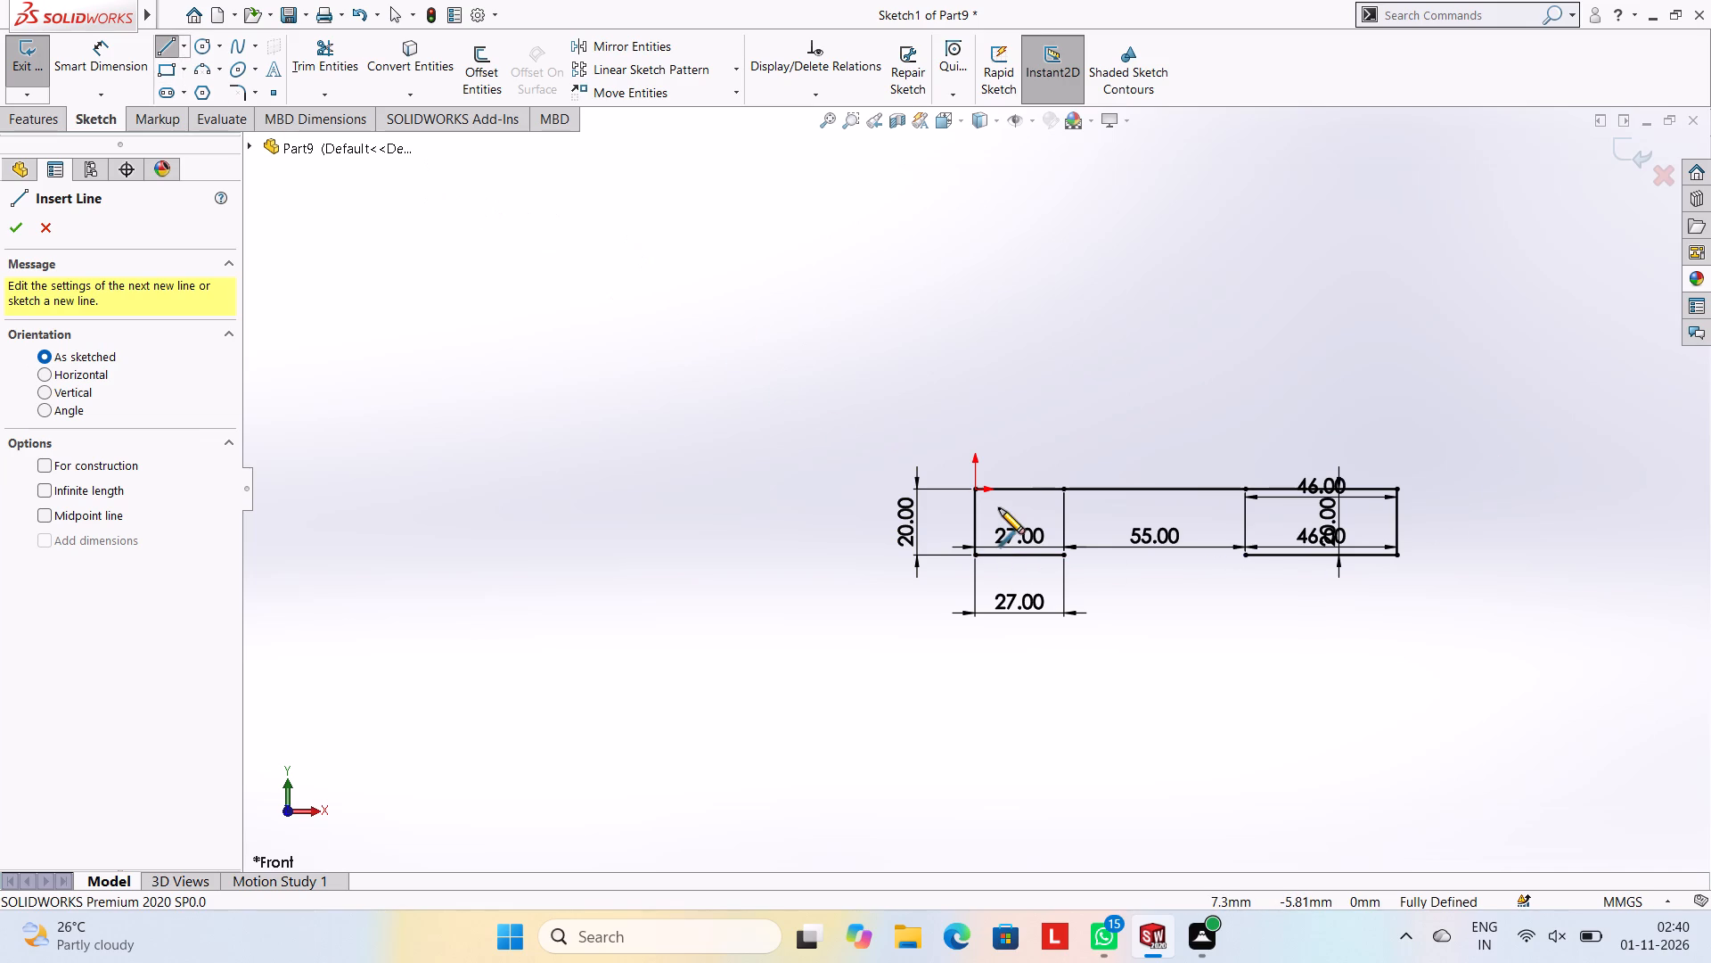
left_click(1154, 489)
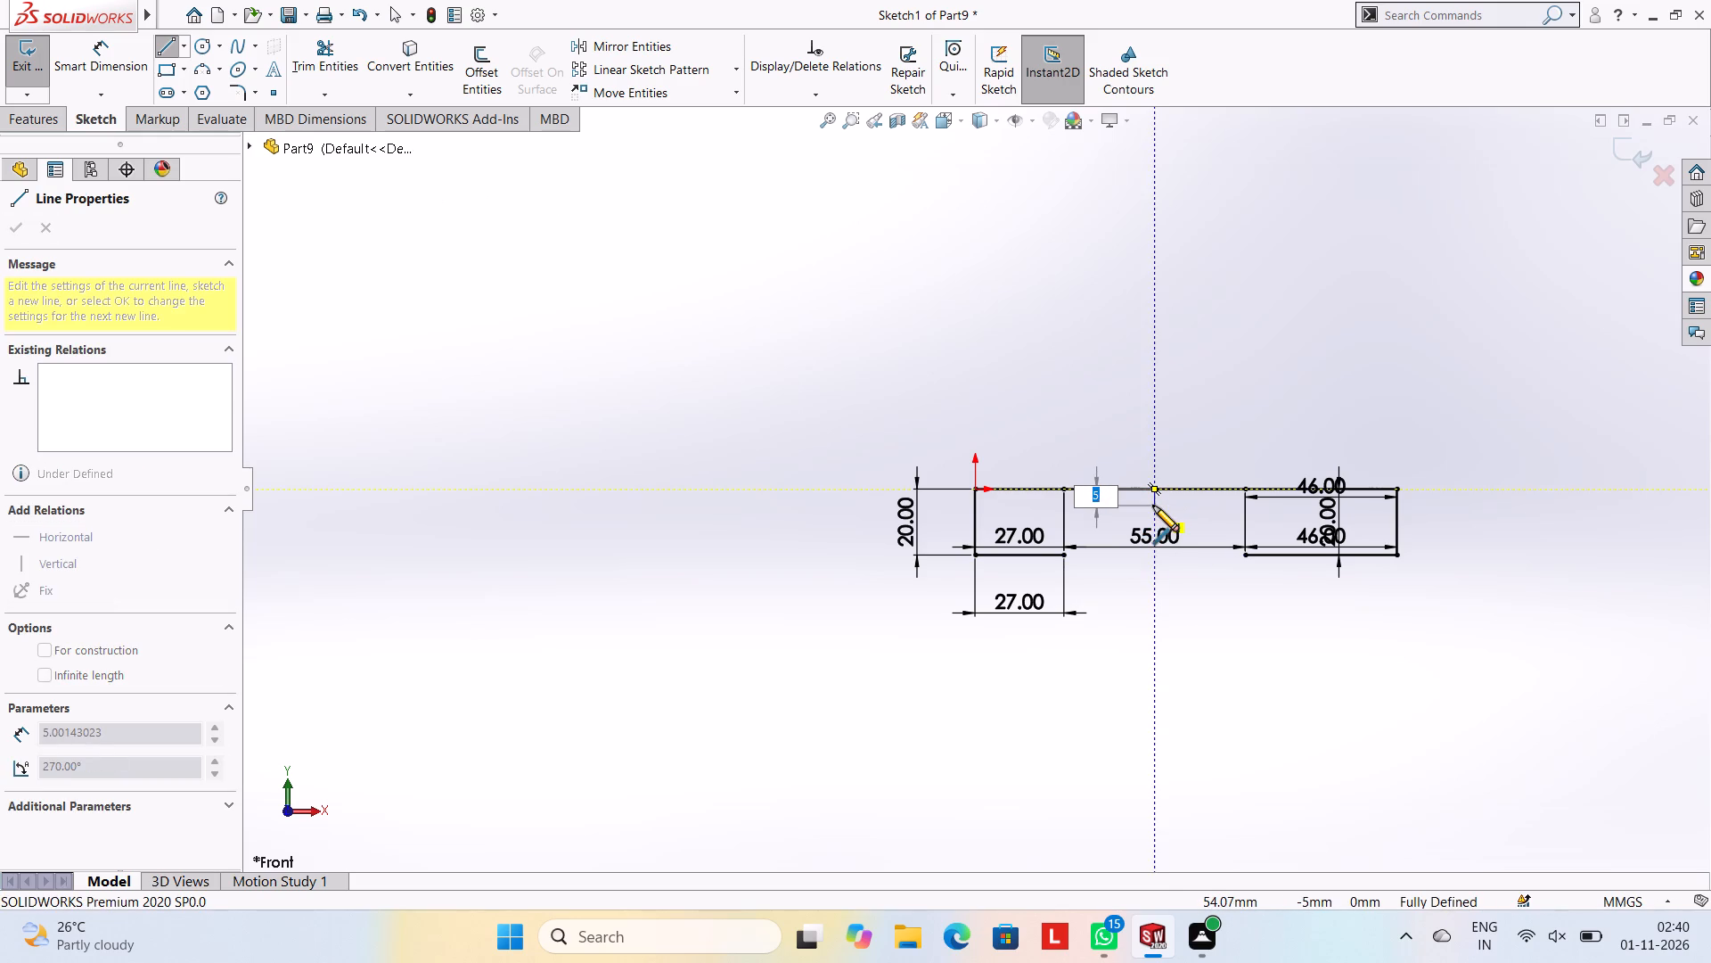
type("12")
key("Return")
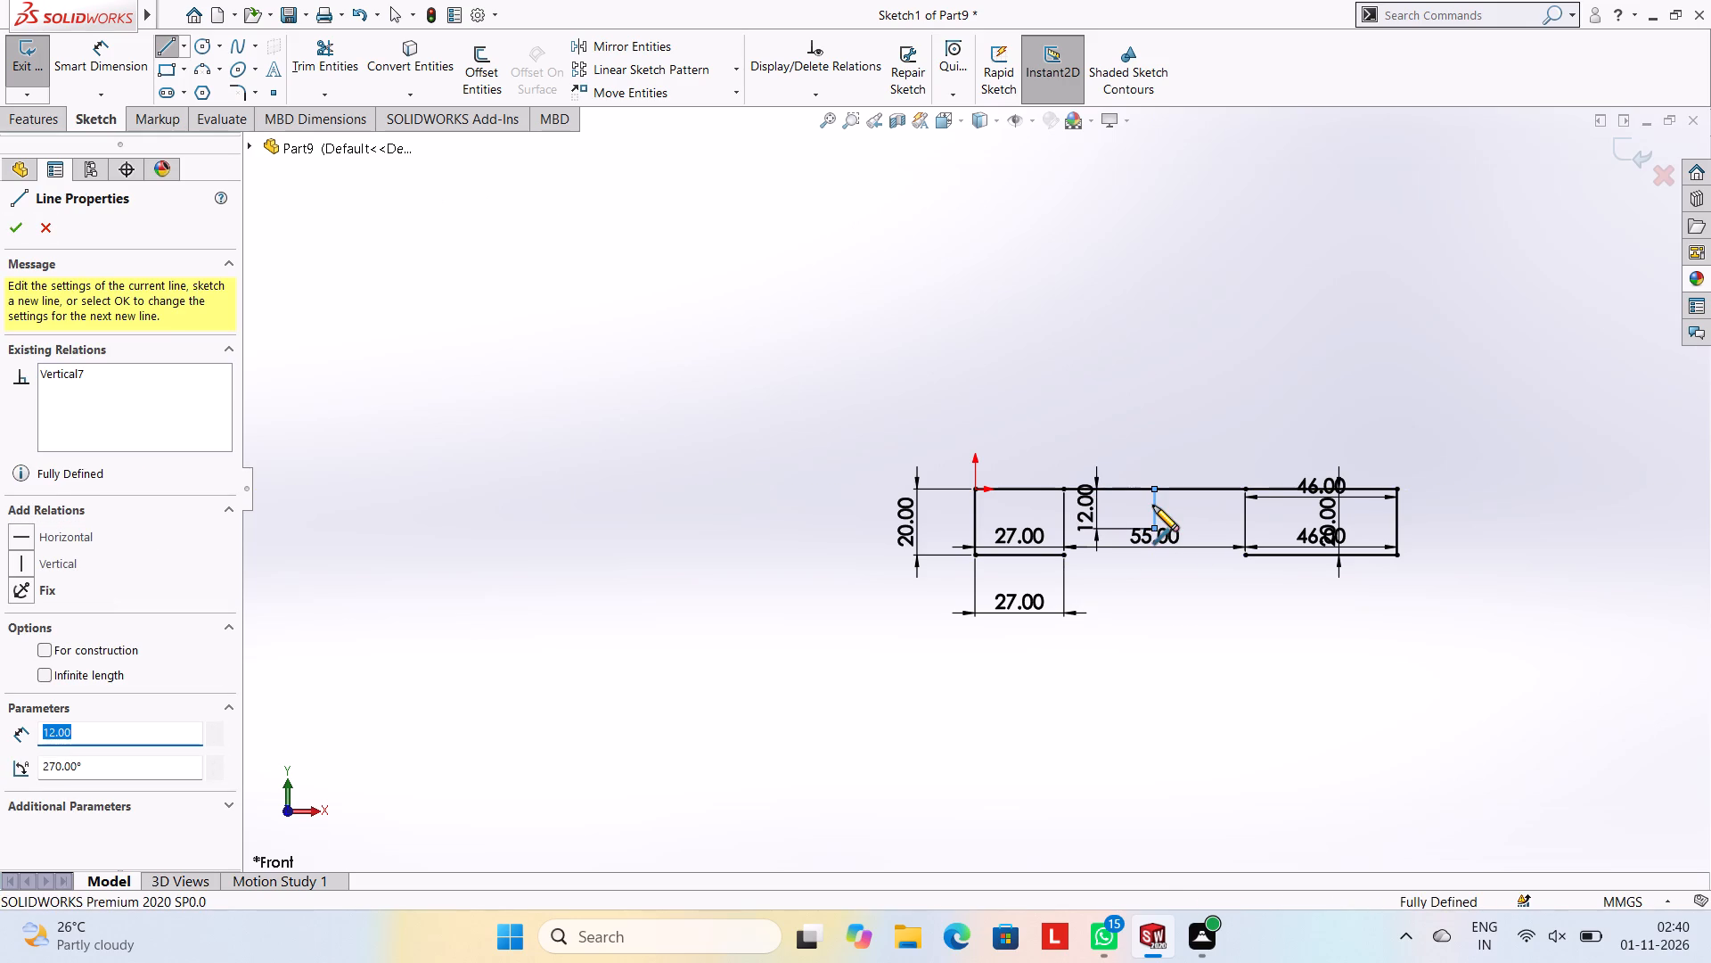
key("Escape")
key("Escape")
key("Escape")
key("Escape")
Close the profile's underside by connecting the inner ends of the two lower lines with a raised step level with the 12 mm line's lower end.
scroll(1198, 542, "down", 3)
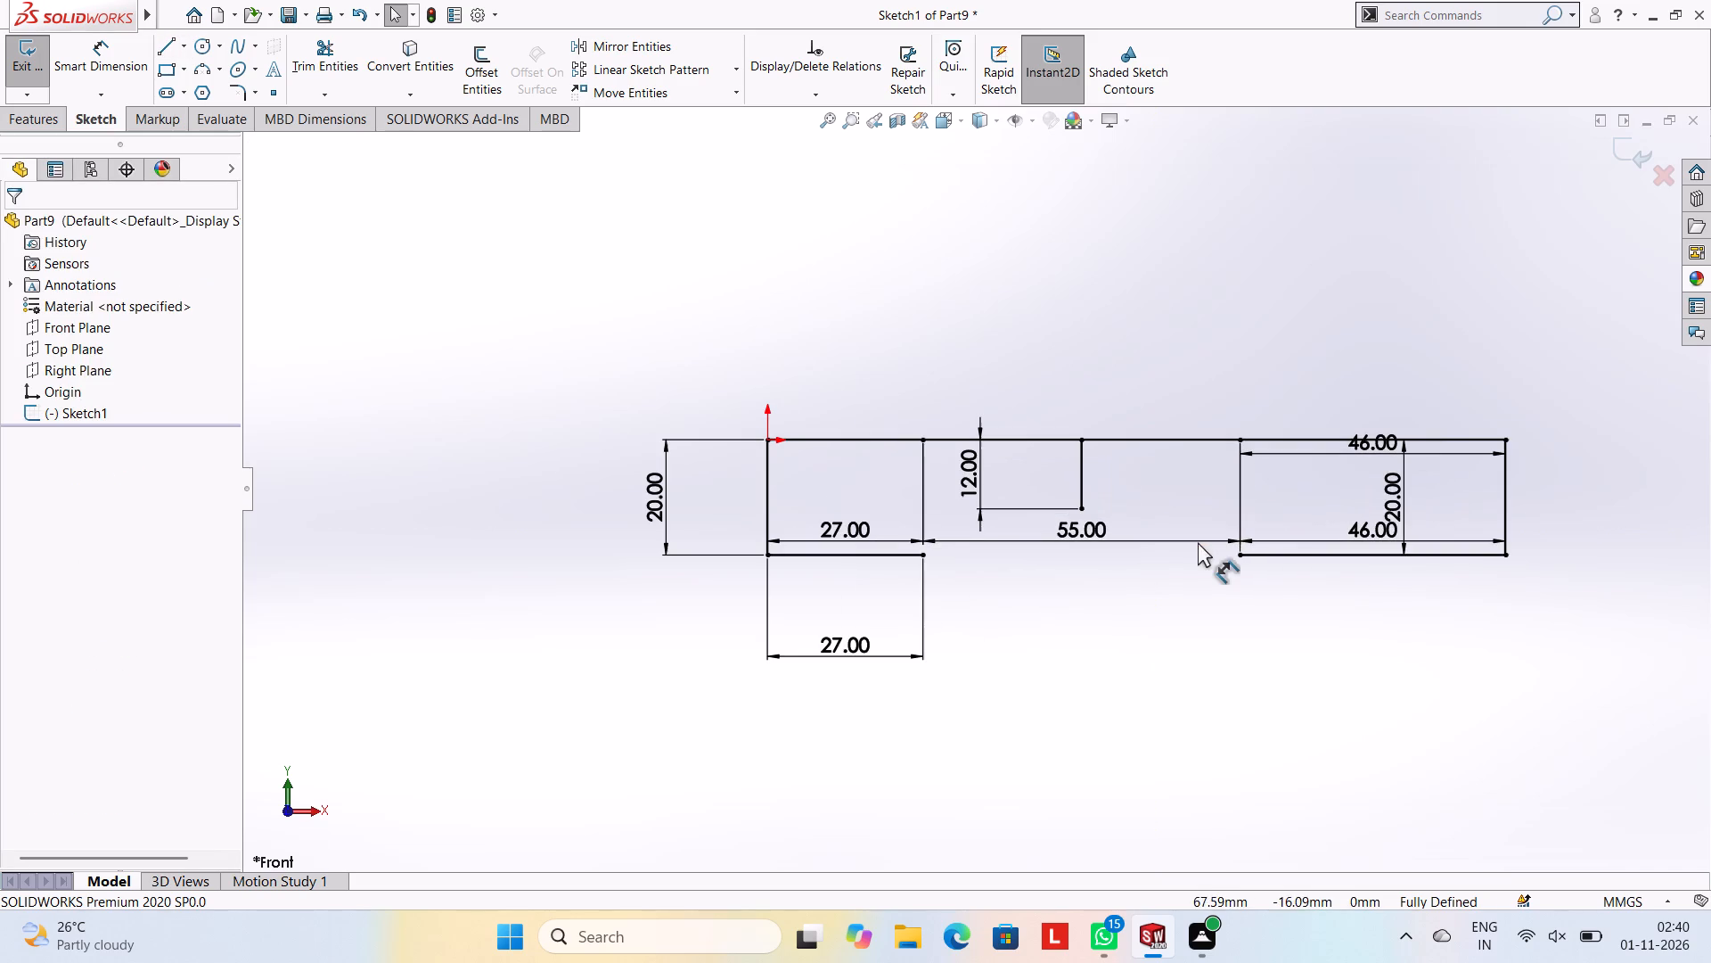
left_click(158, 40)
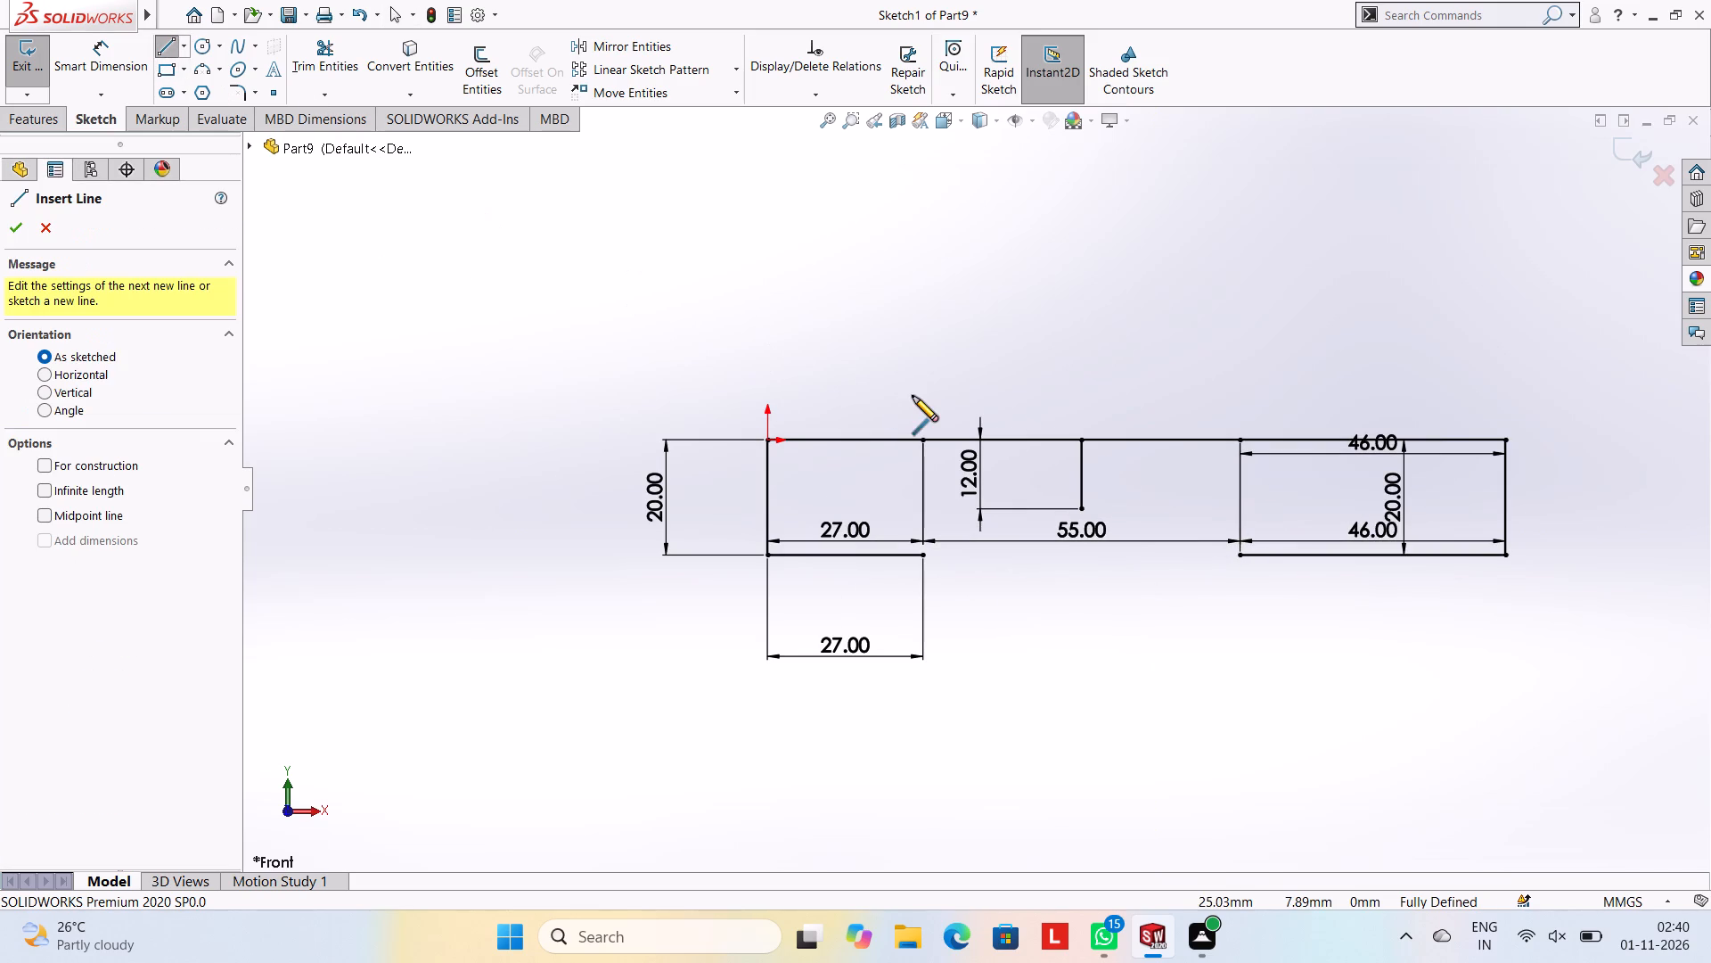
left_click(925, 556)
left_click(925, 509)
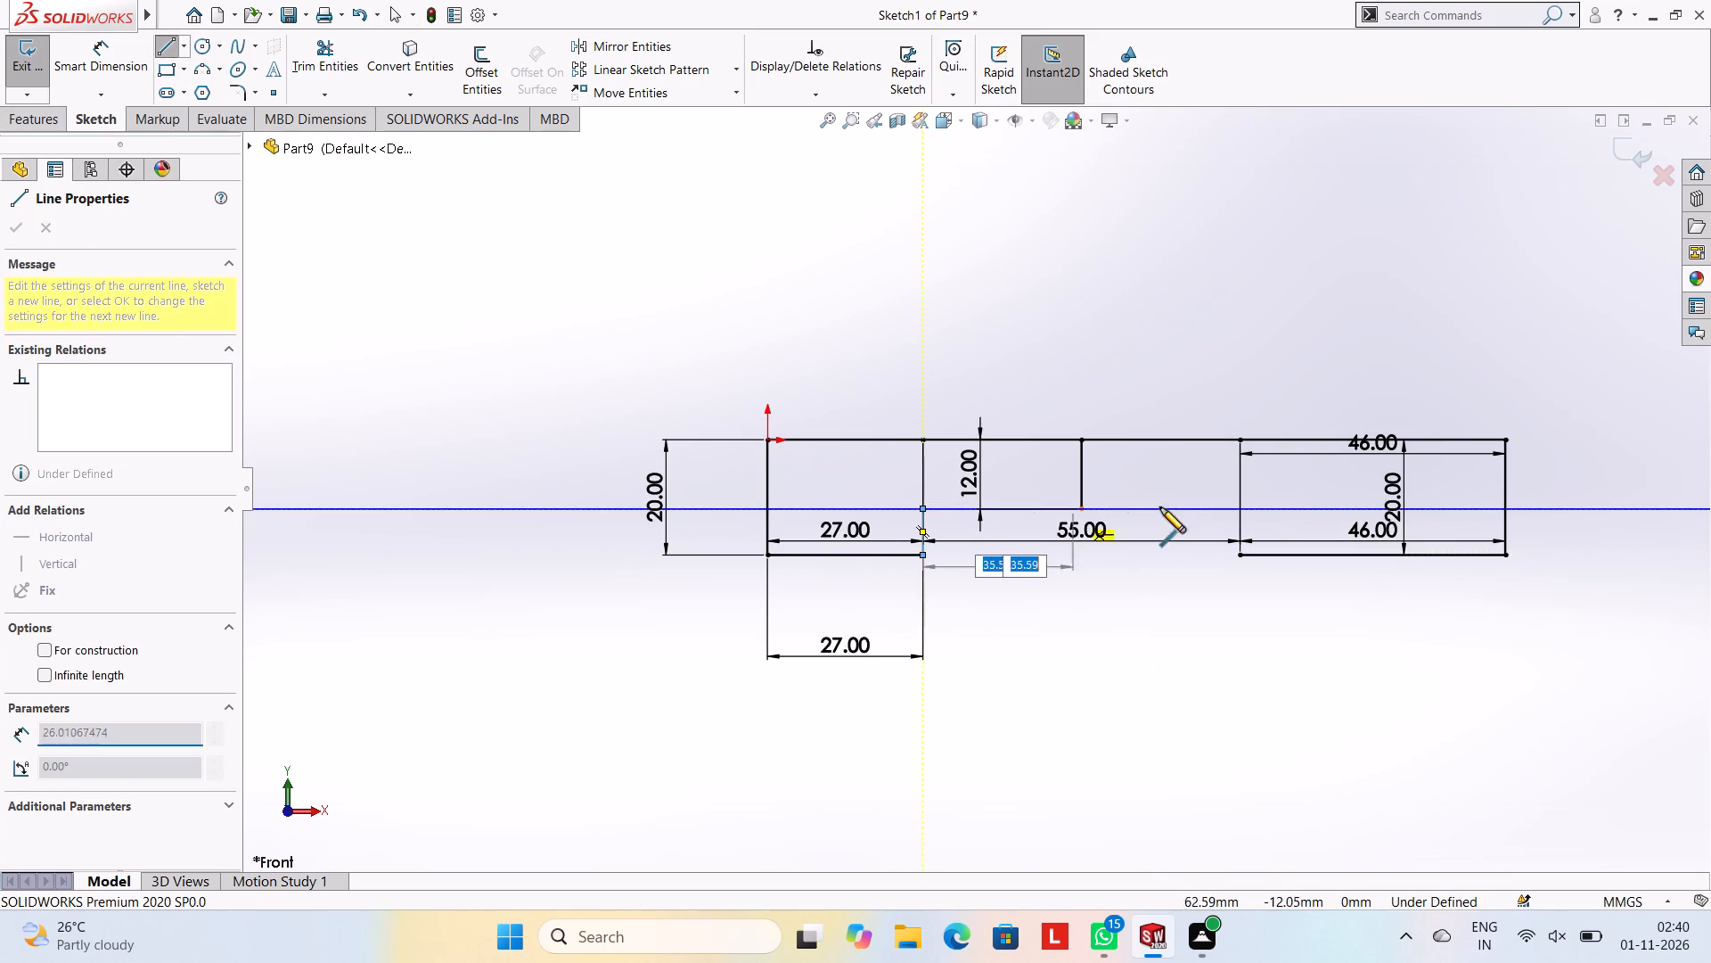
left_click(1240, 510)
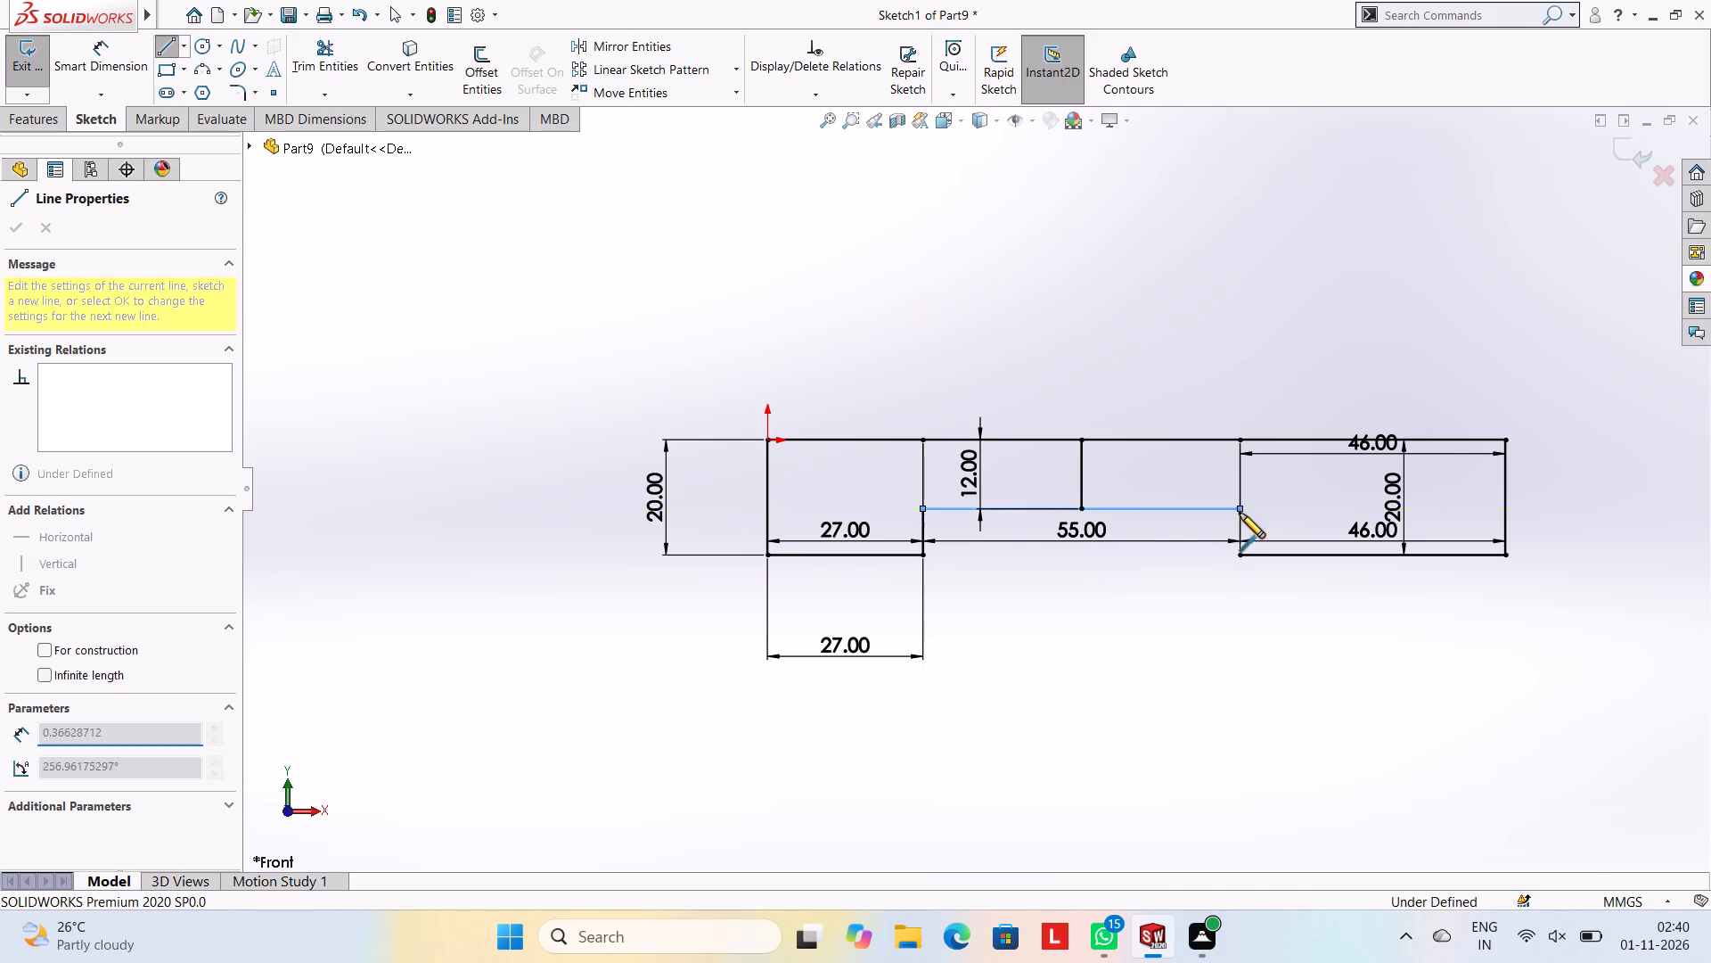
left_click(1241, 555)
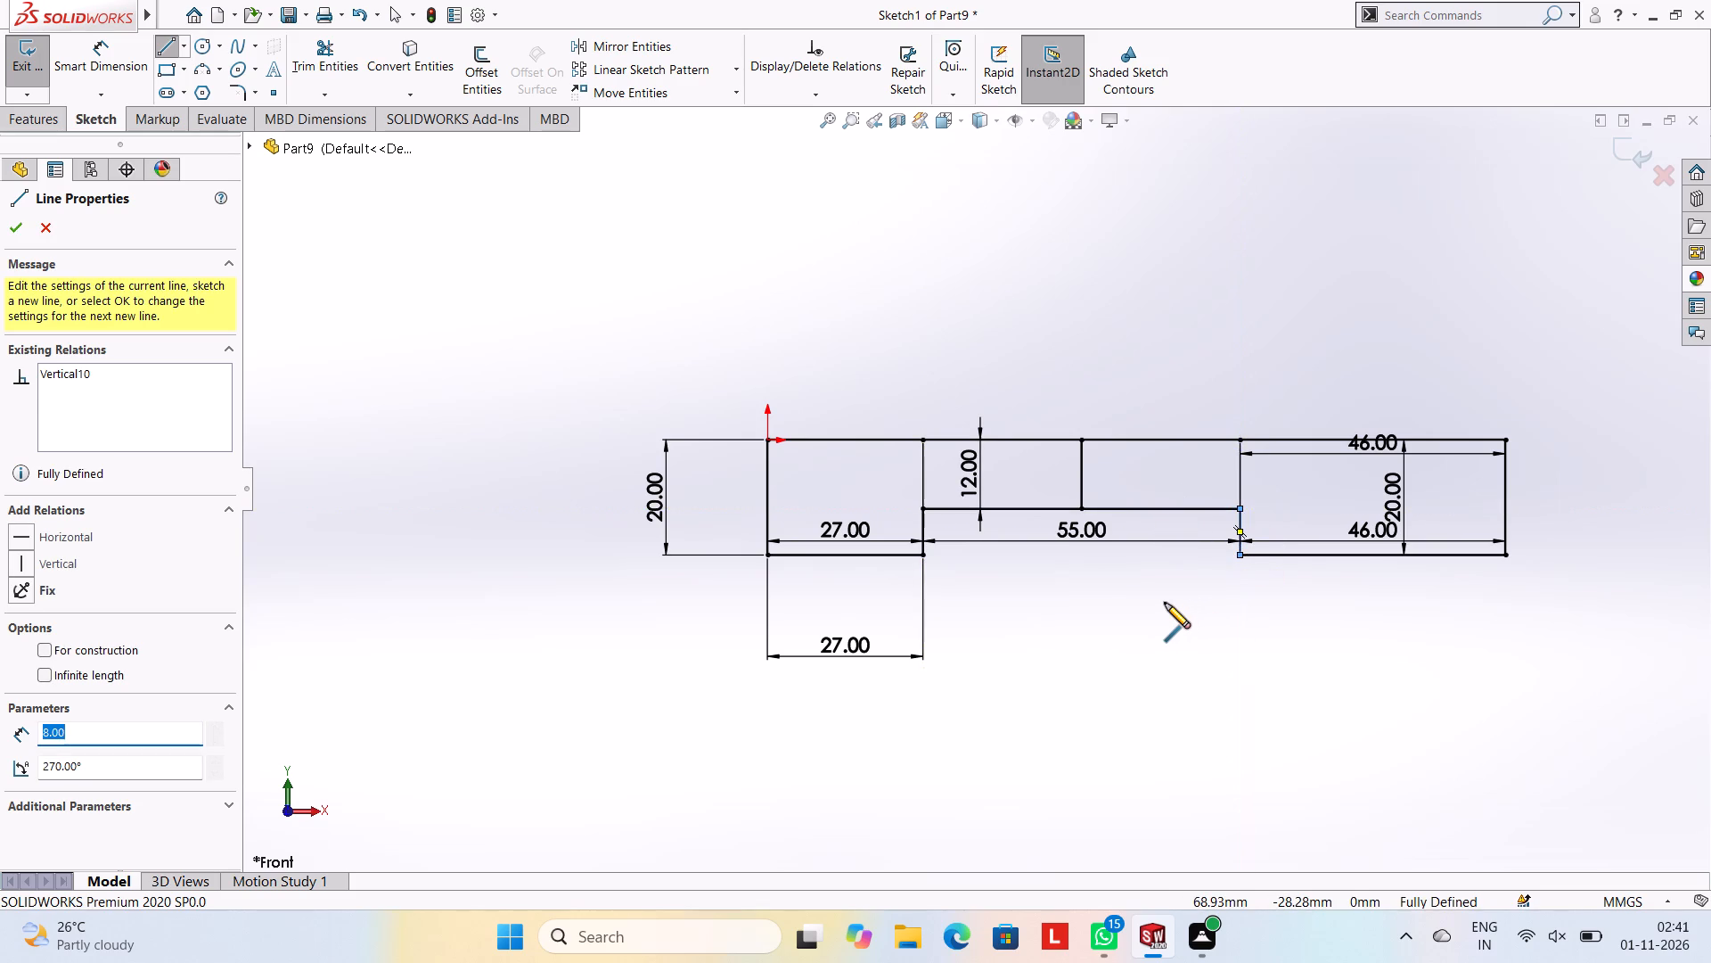
key("Escape")
key("Escape")
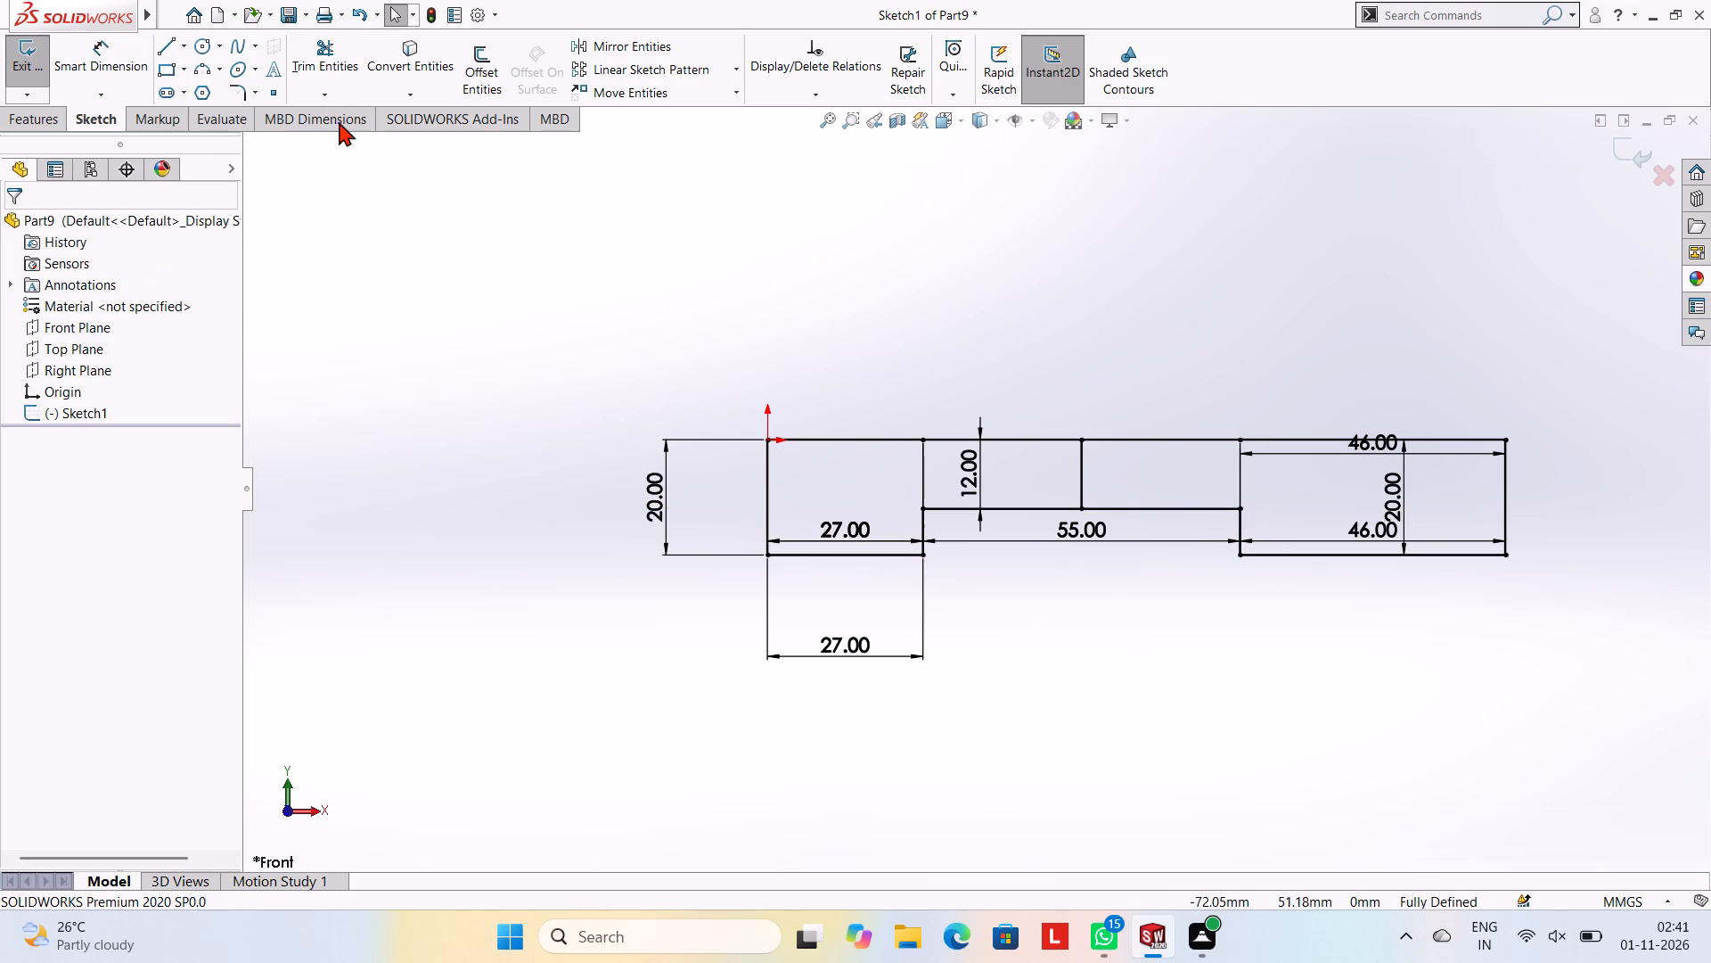
Trim away the 12 mm vertical helper line in the middle of the profile.
left_click(332, 65)
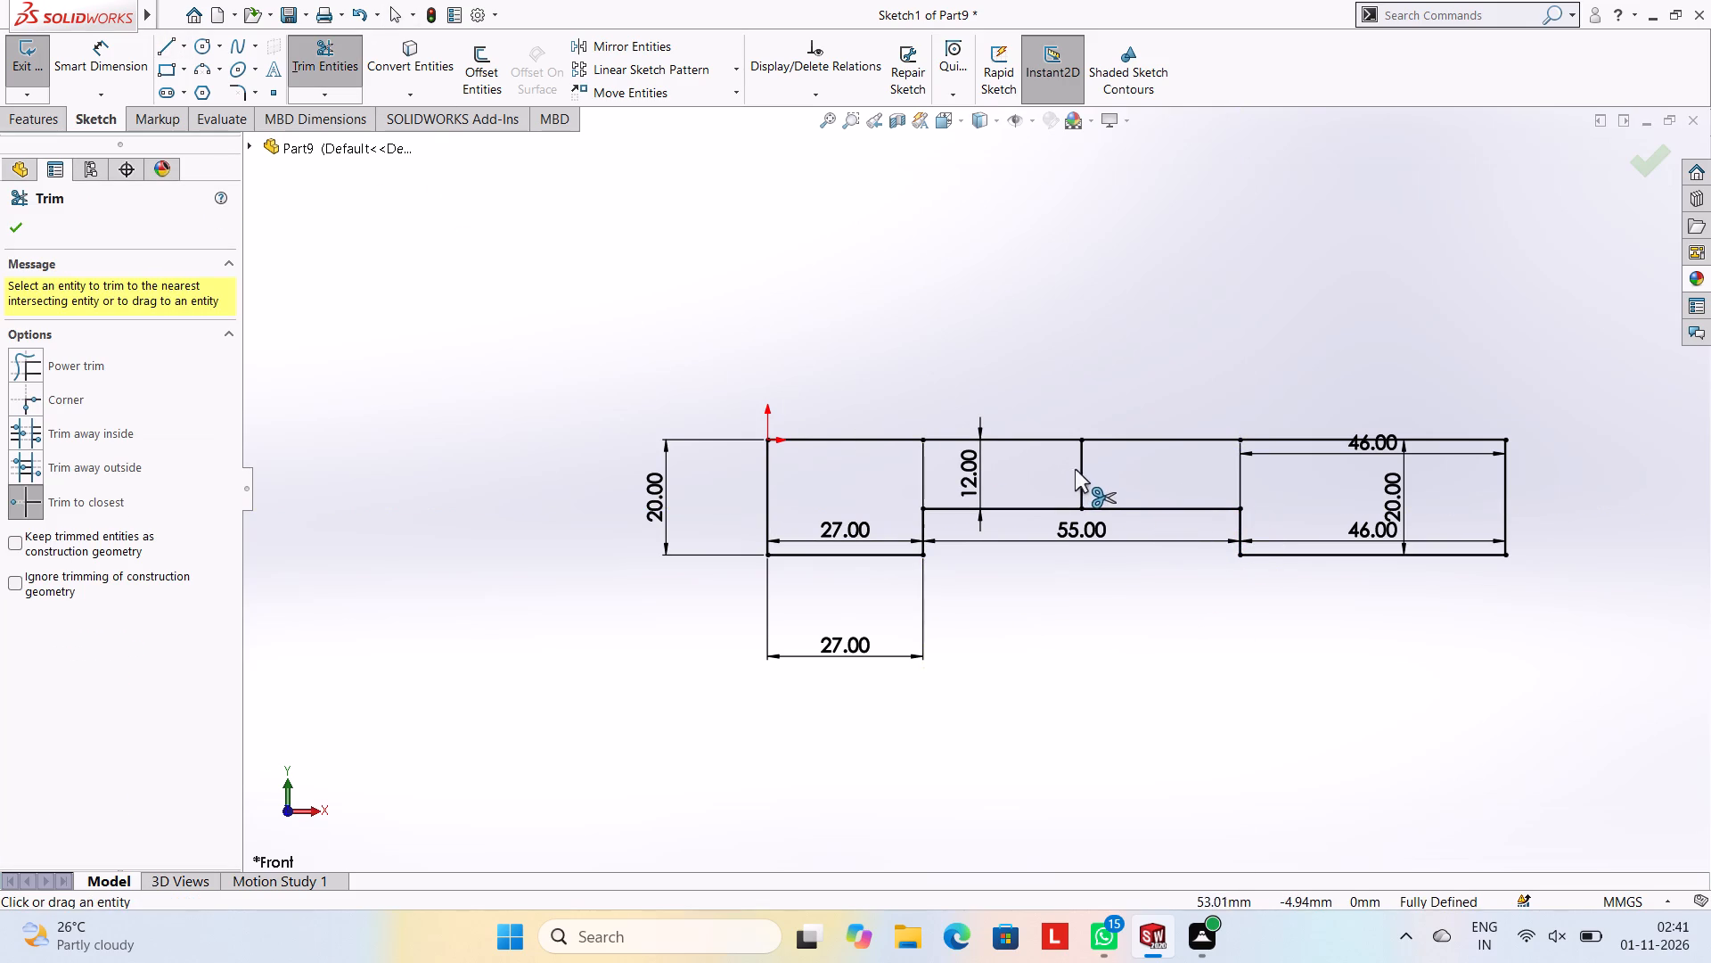
left_click(1077, 469)
key("Escape")
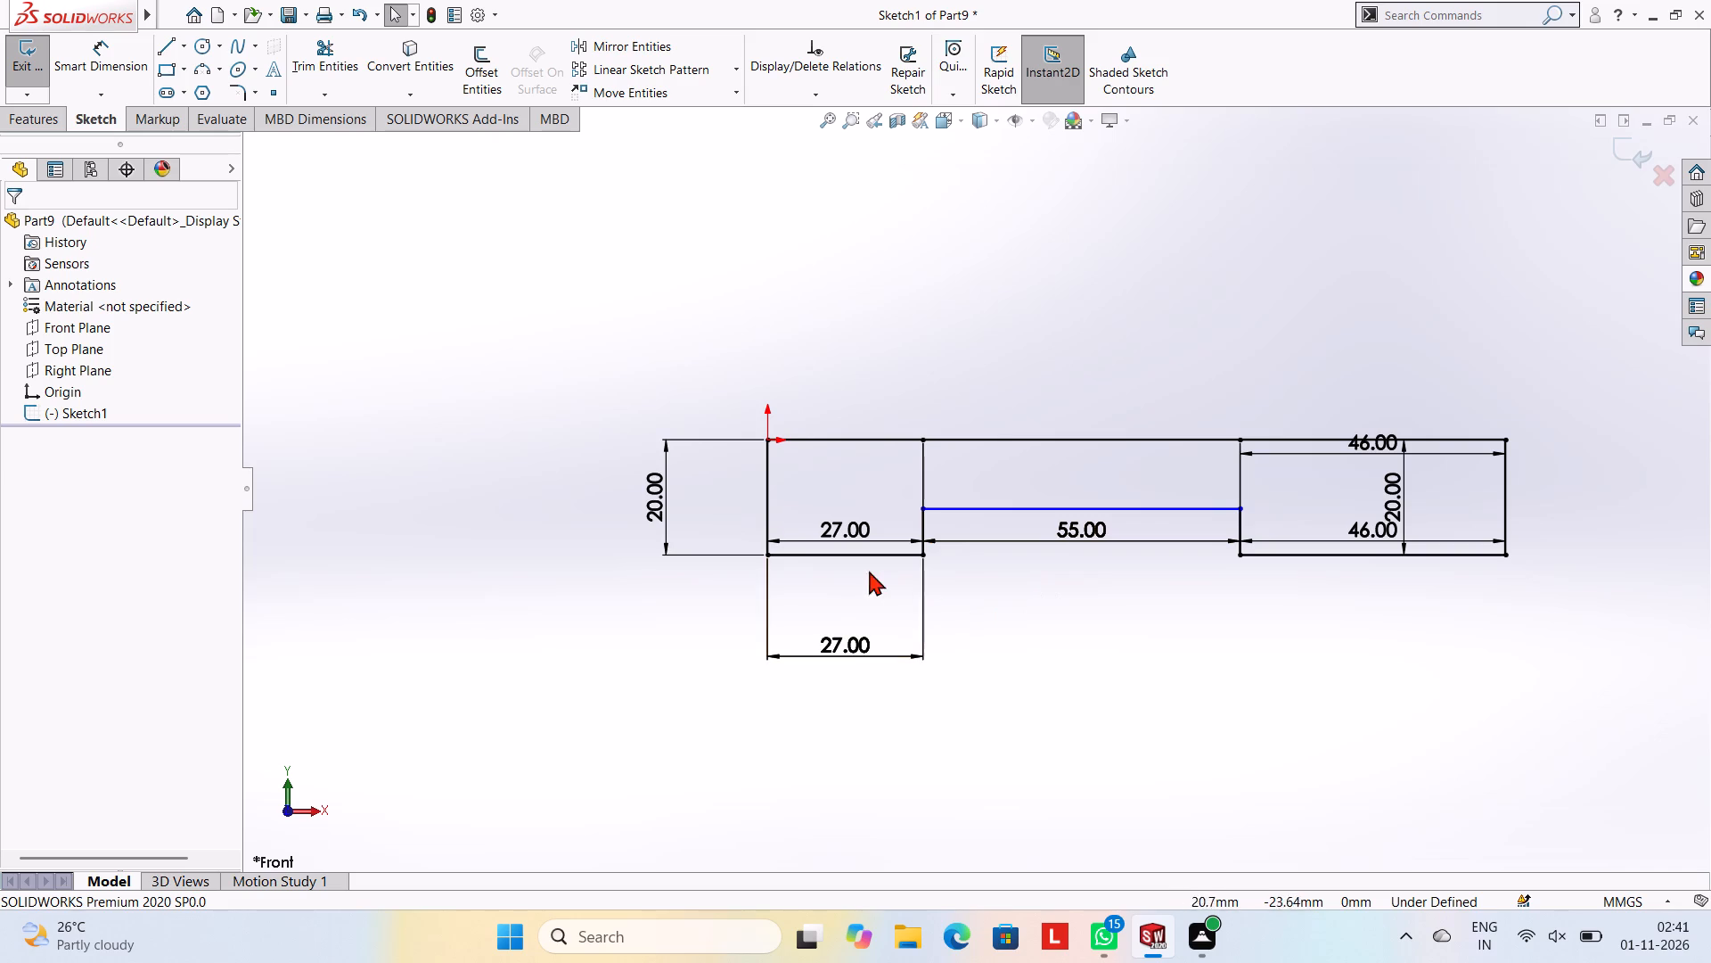
Dimension the distance between the profile's top line and the raised recess line as 12 mm.
left_click(138, 65)
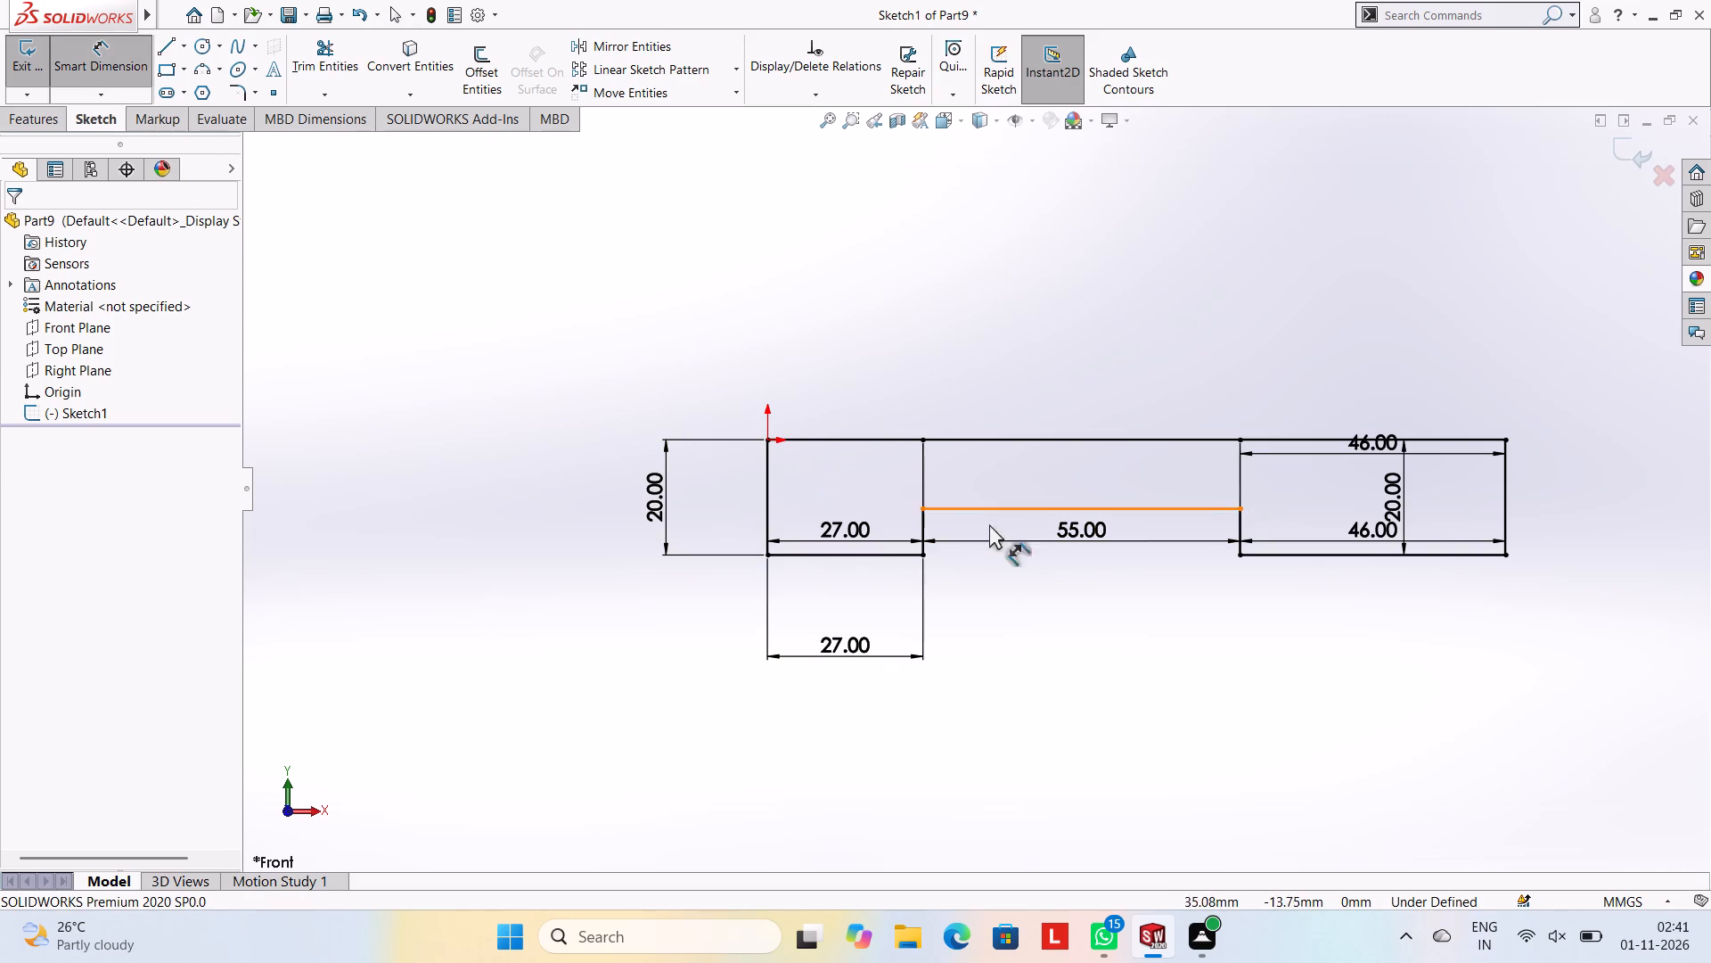
left_click(1019, 440)
left_click(1036, 510)
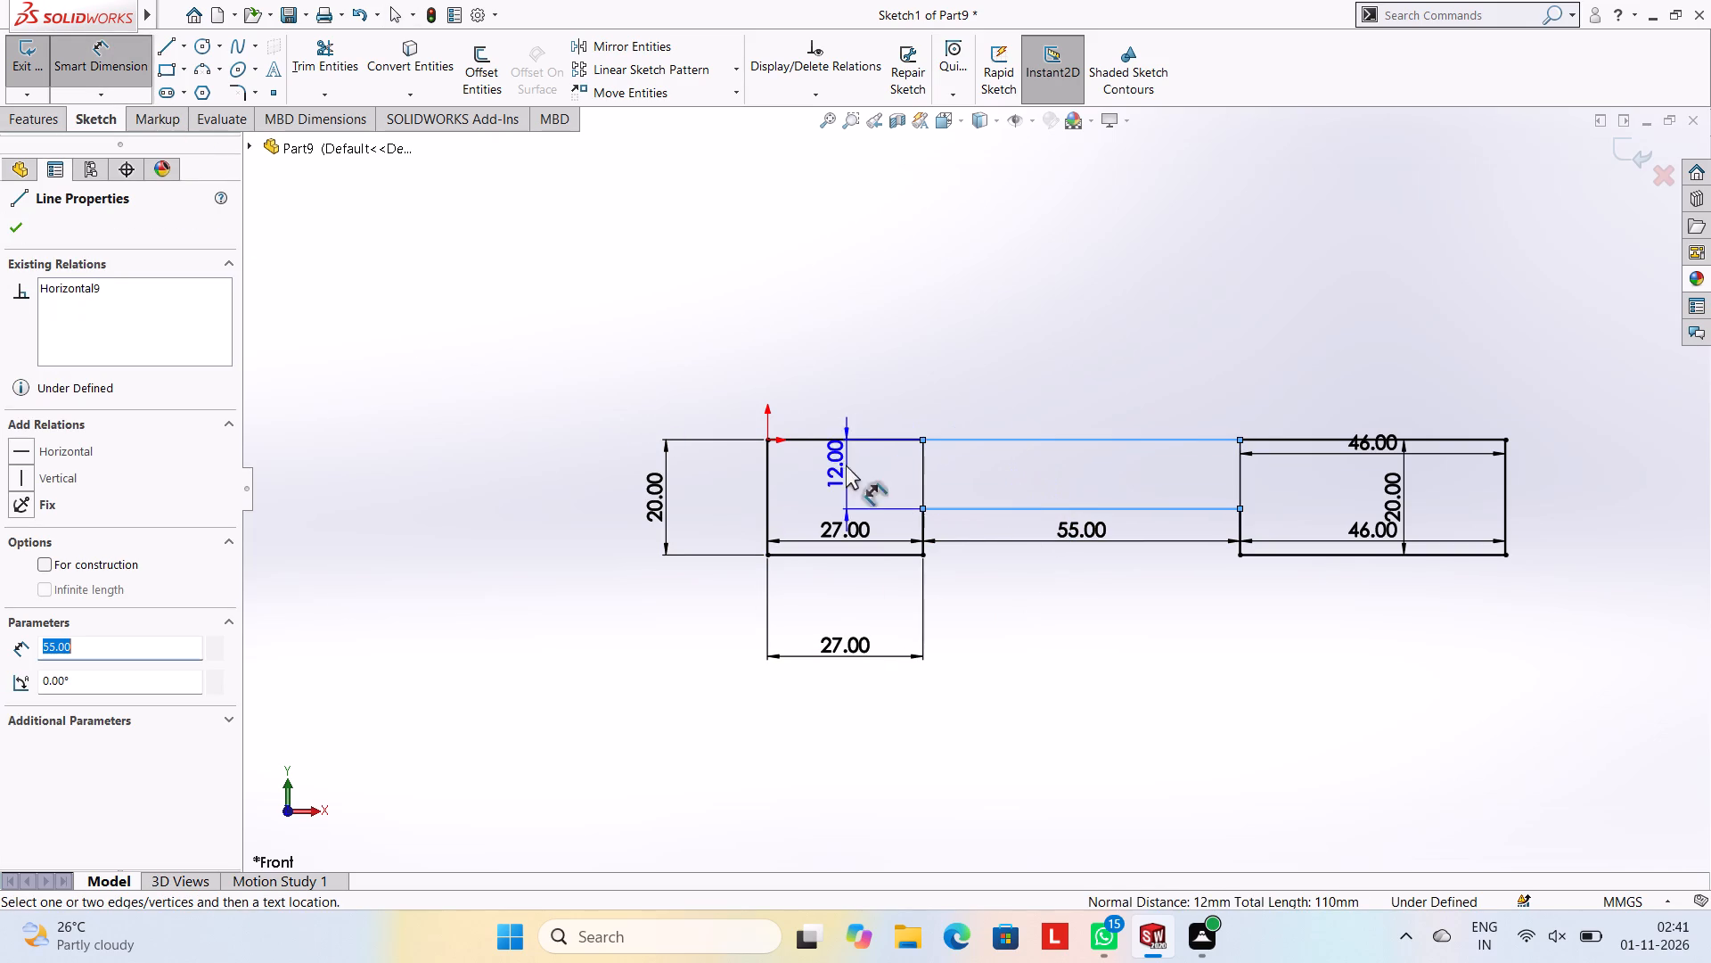
left_click(891, 505)
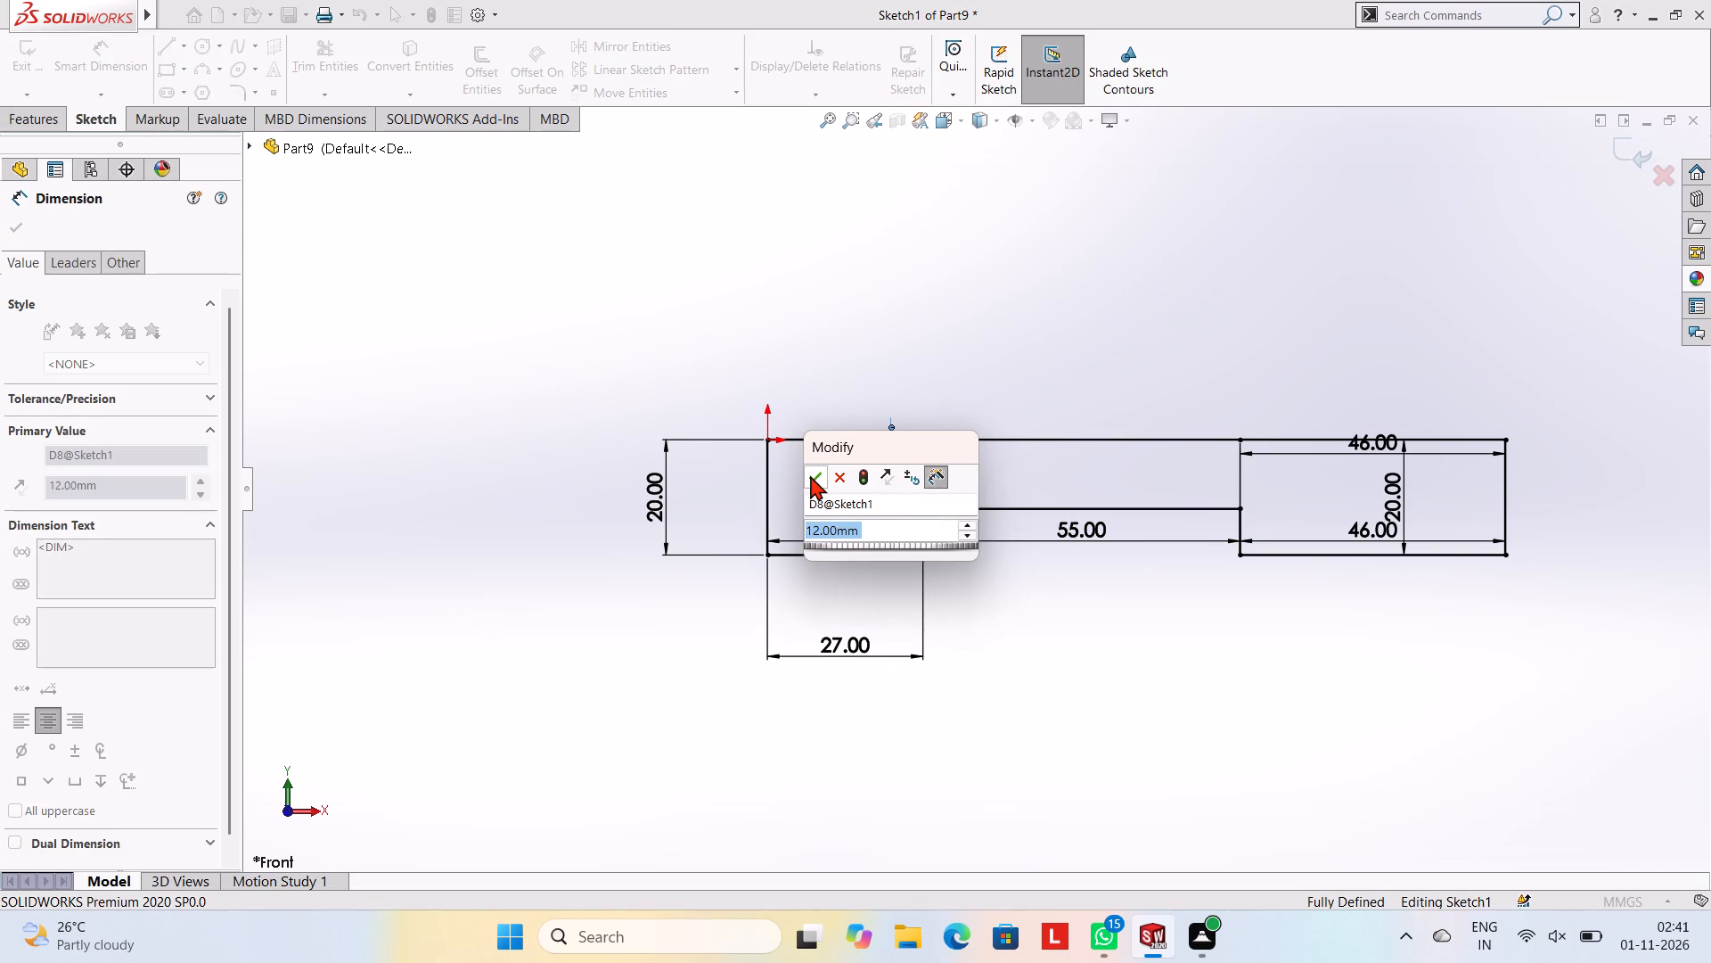
left_click(810, 475)
left_click(895, 318)
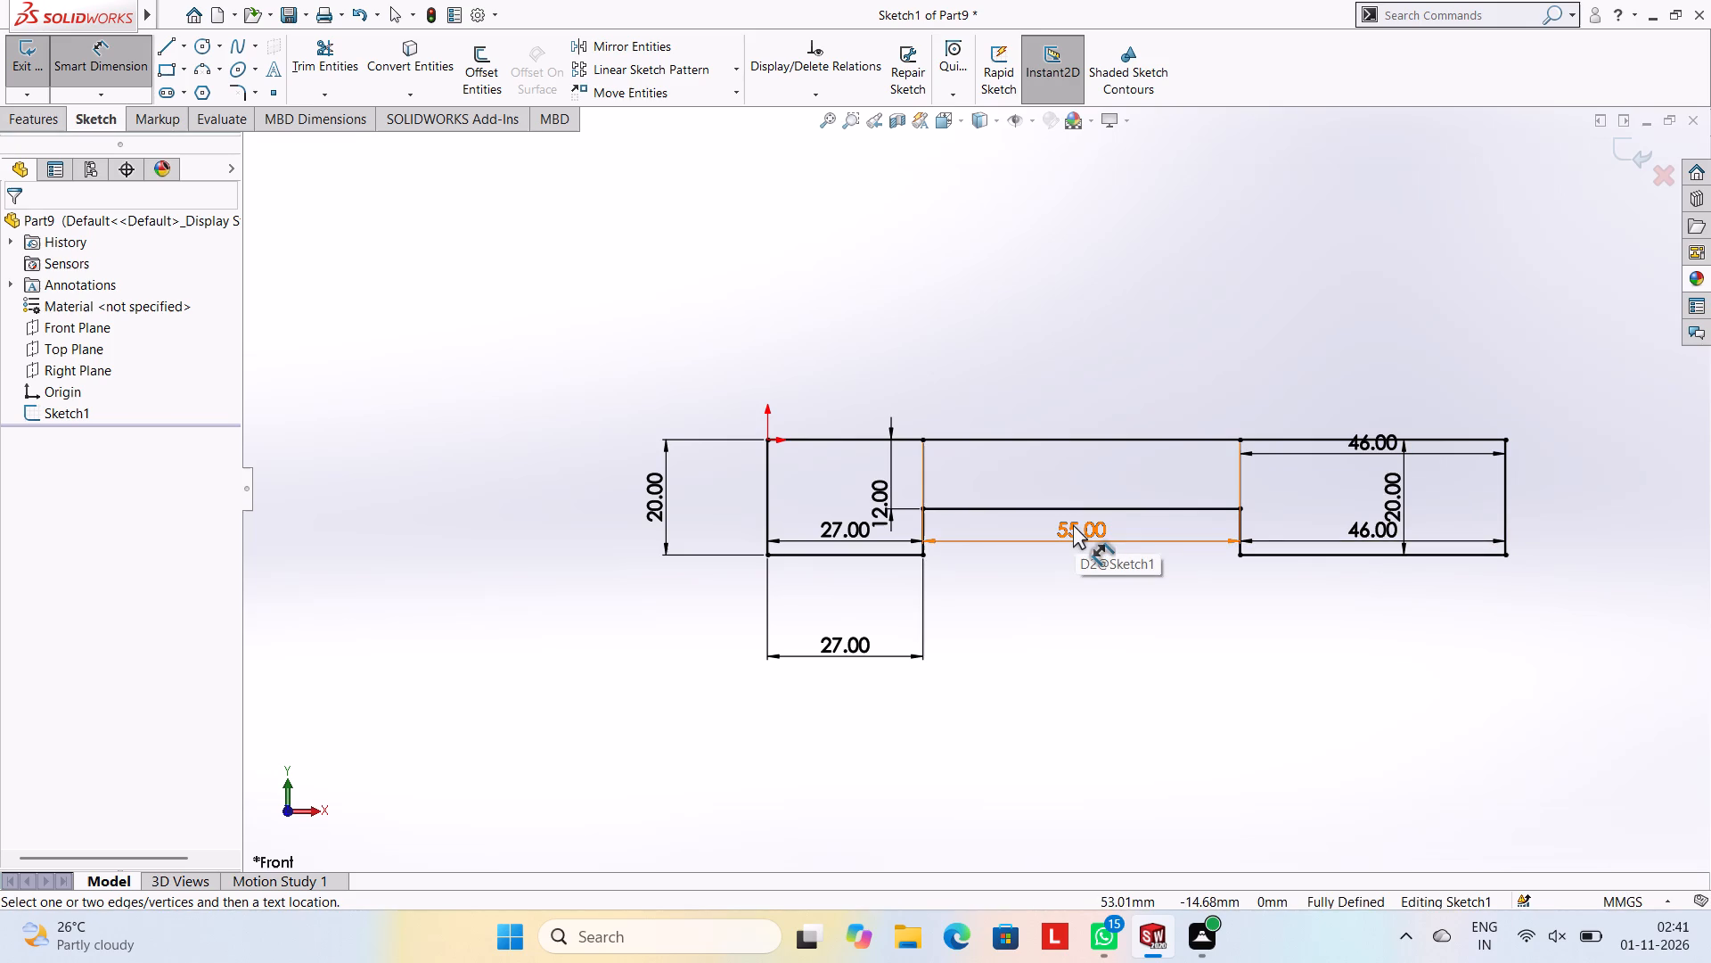
Extrude the stepped profile as a blind boss 64 mm deep in the reversed direction.
left_click(36, 123)
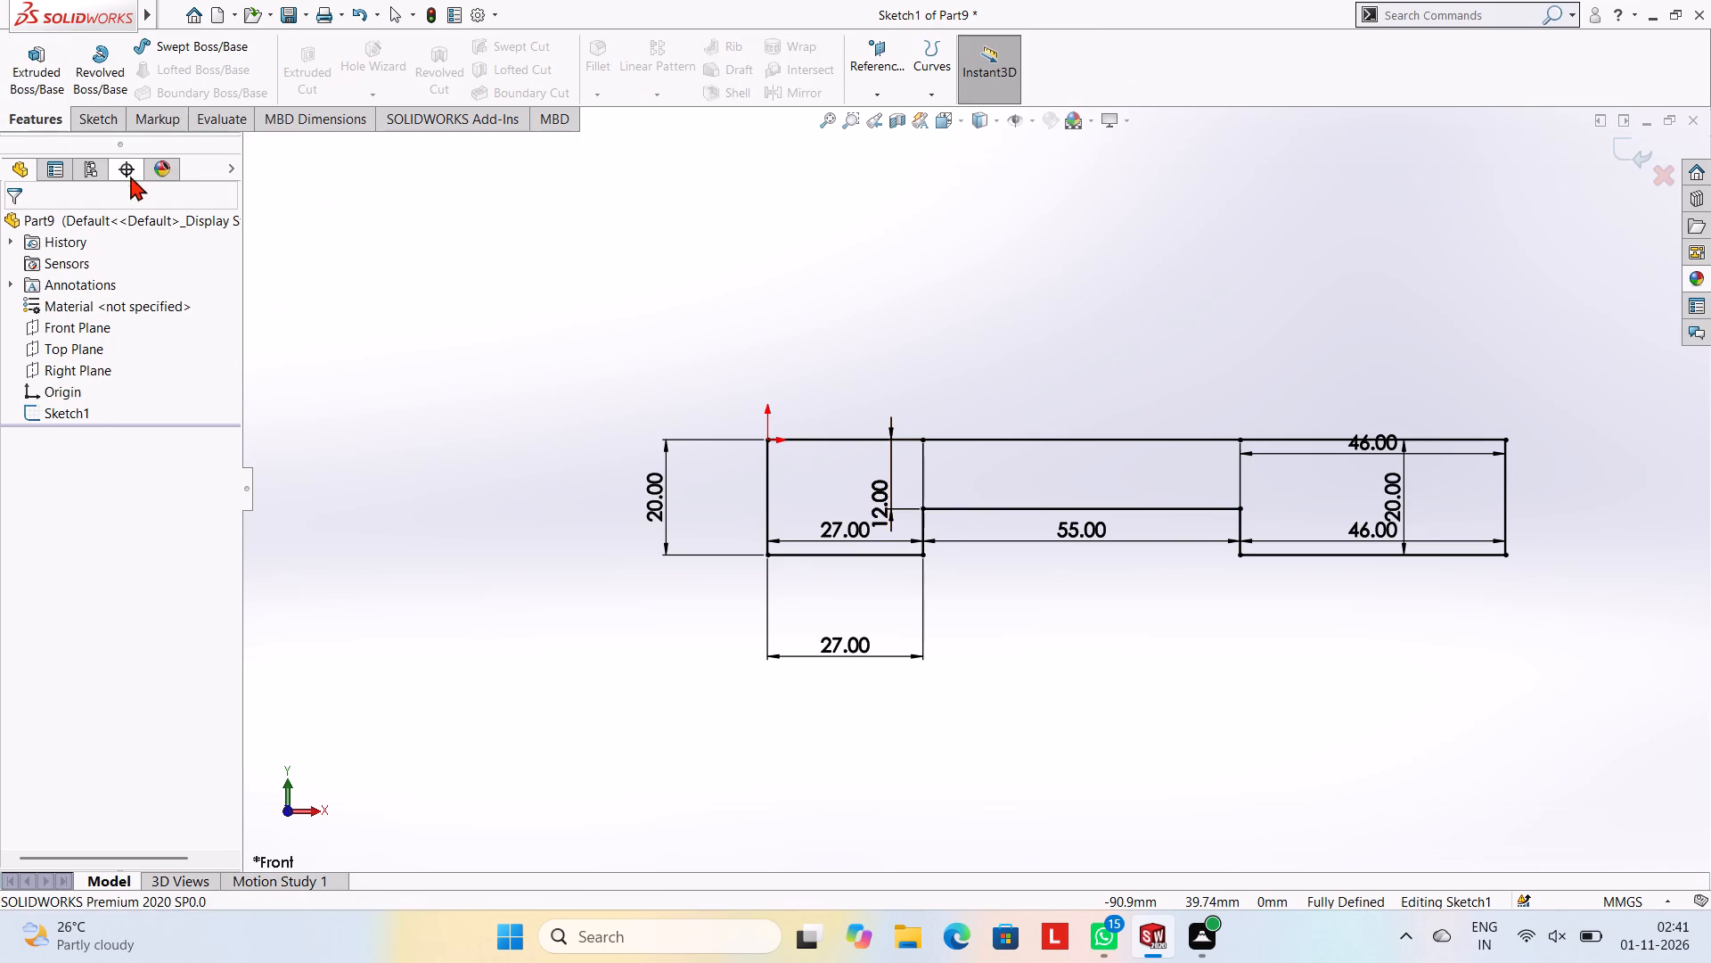
left_click(52, 58)
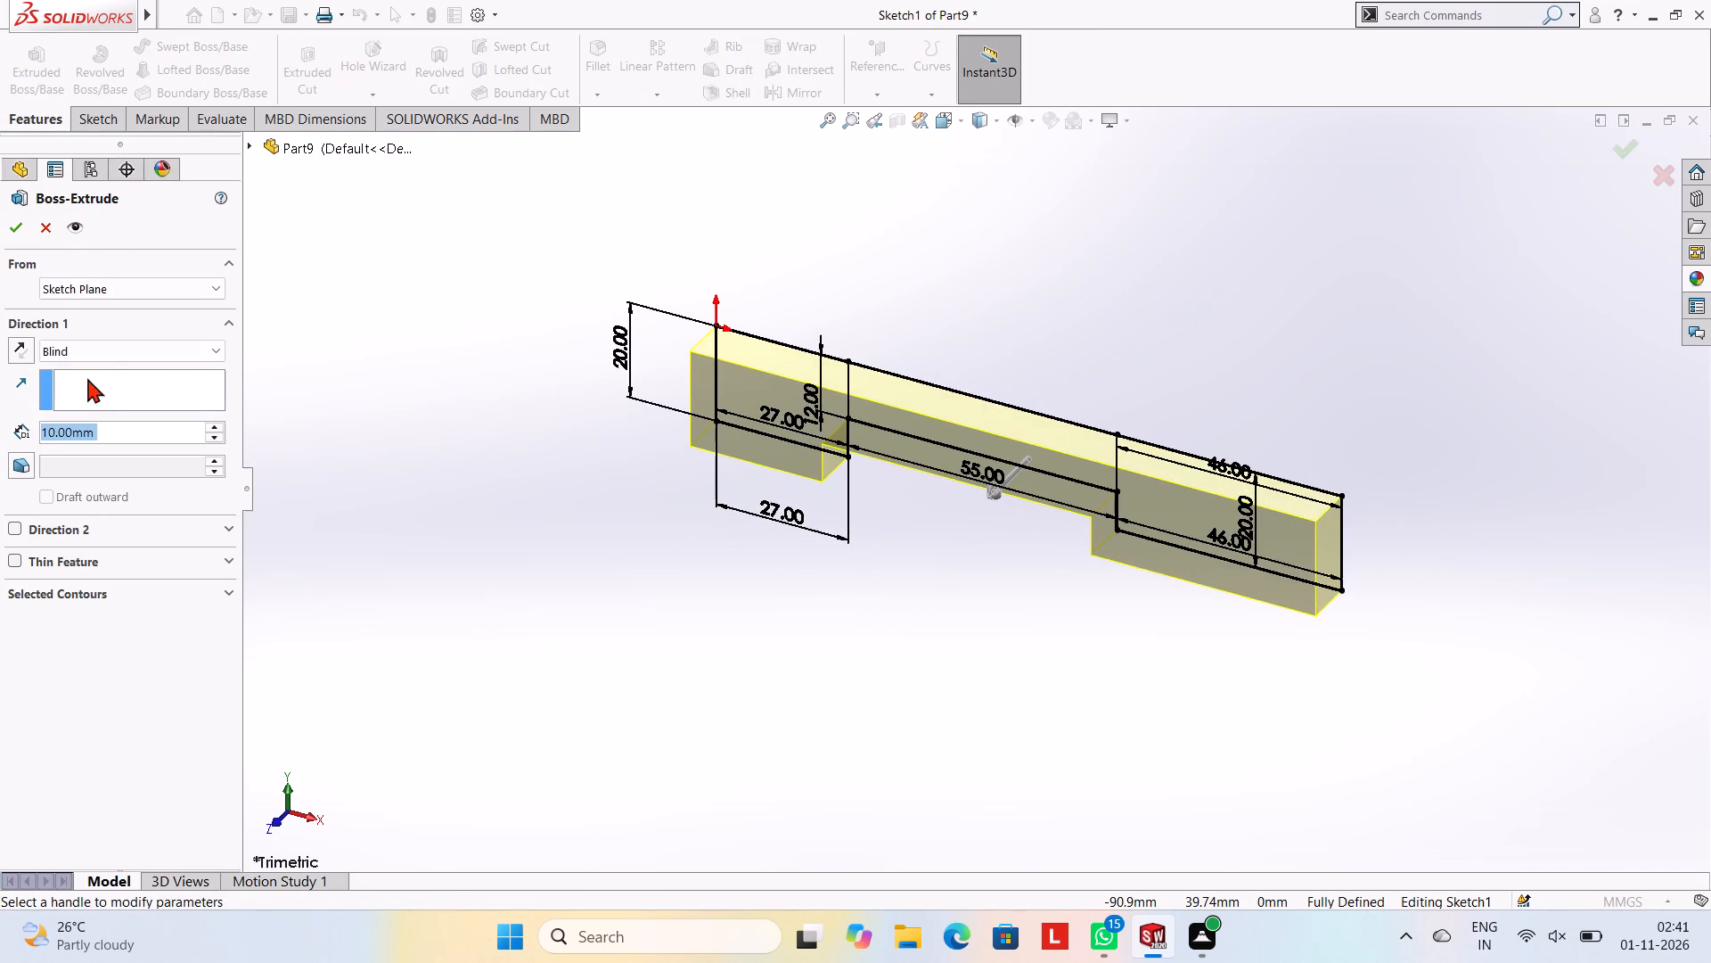
left_click(21, 350)
left_click(113, 432)
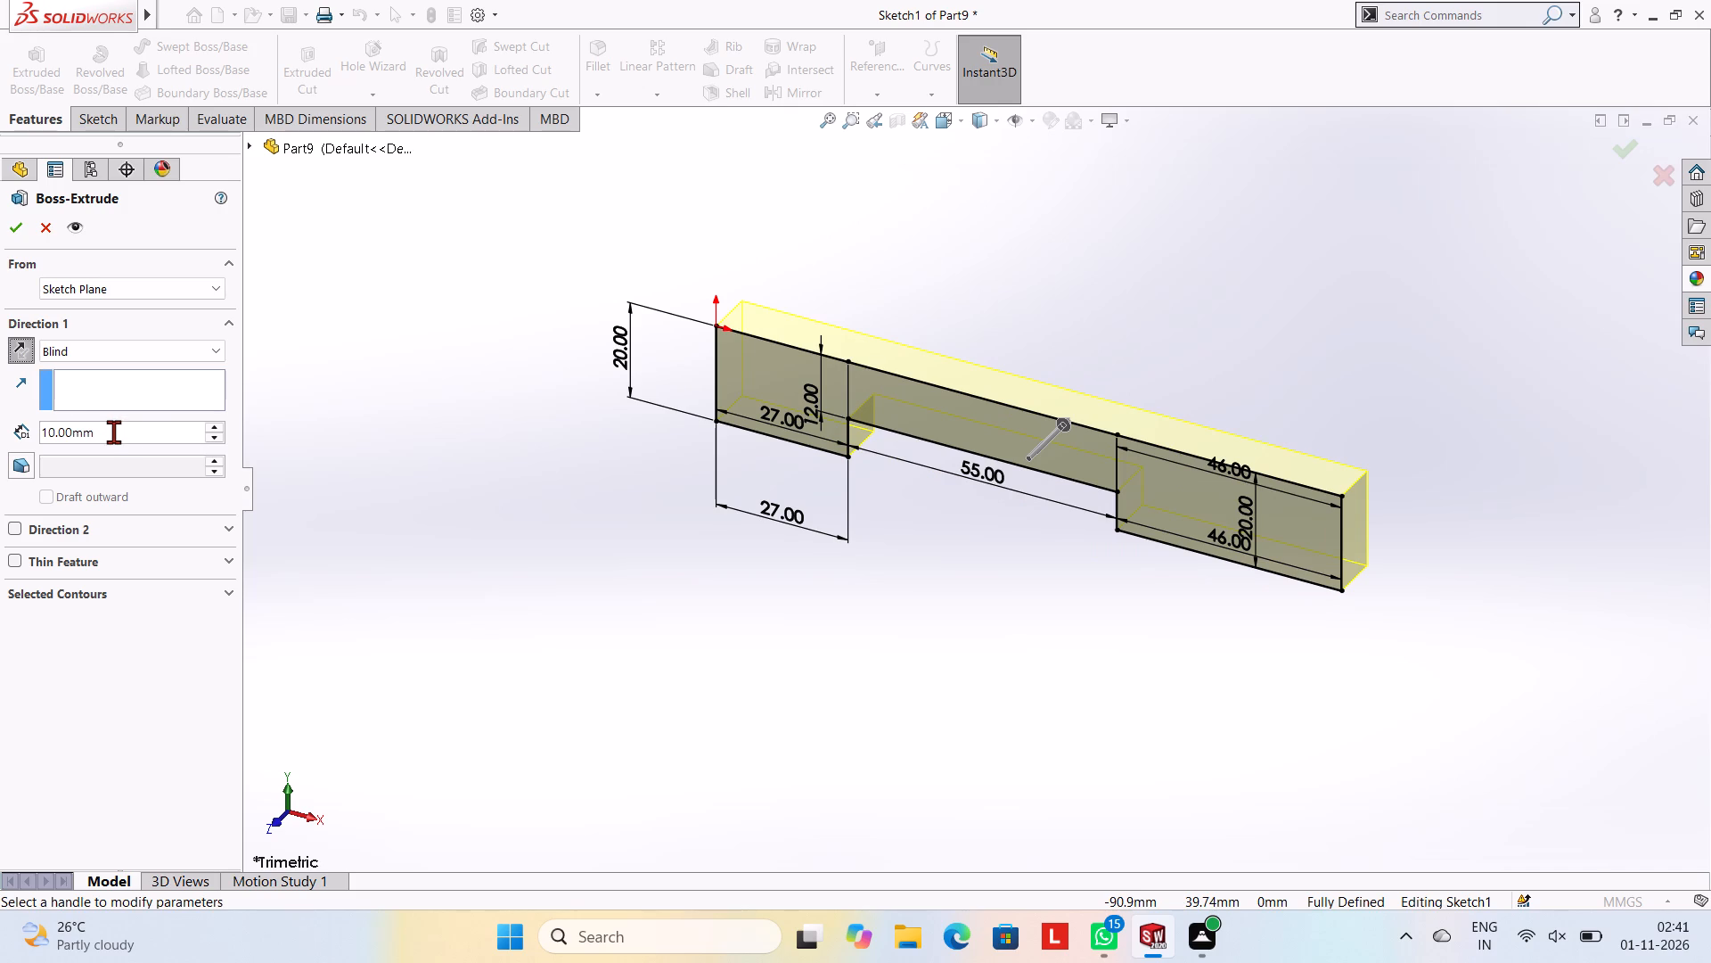
key("BackSpace")
key("BackSpace")
key("BackSpace")
key("BackSpace")
key("BackSpace")
key("BackSpace")
key("BackSpace")
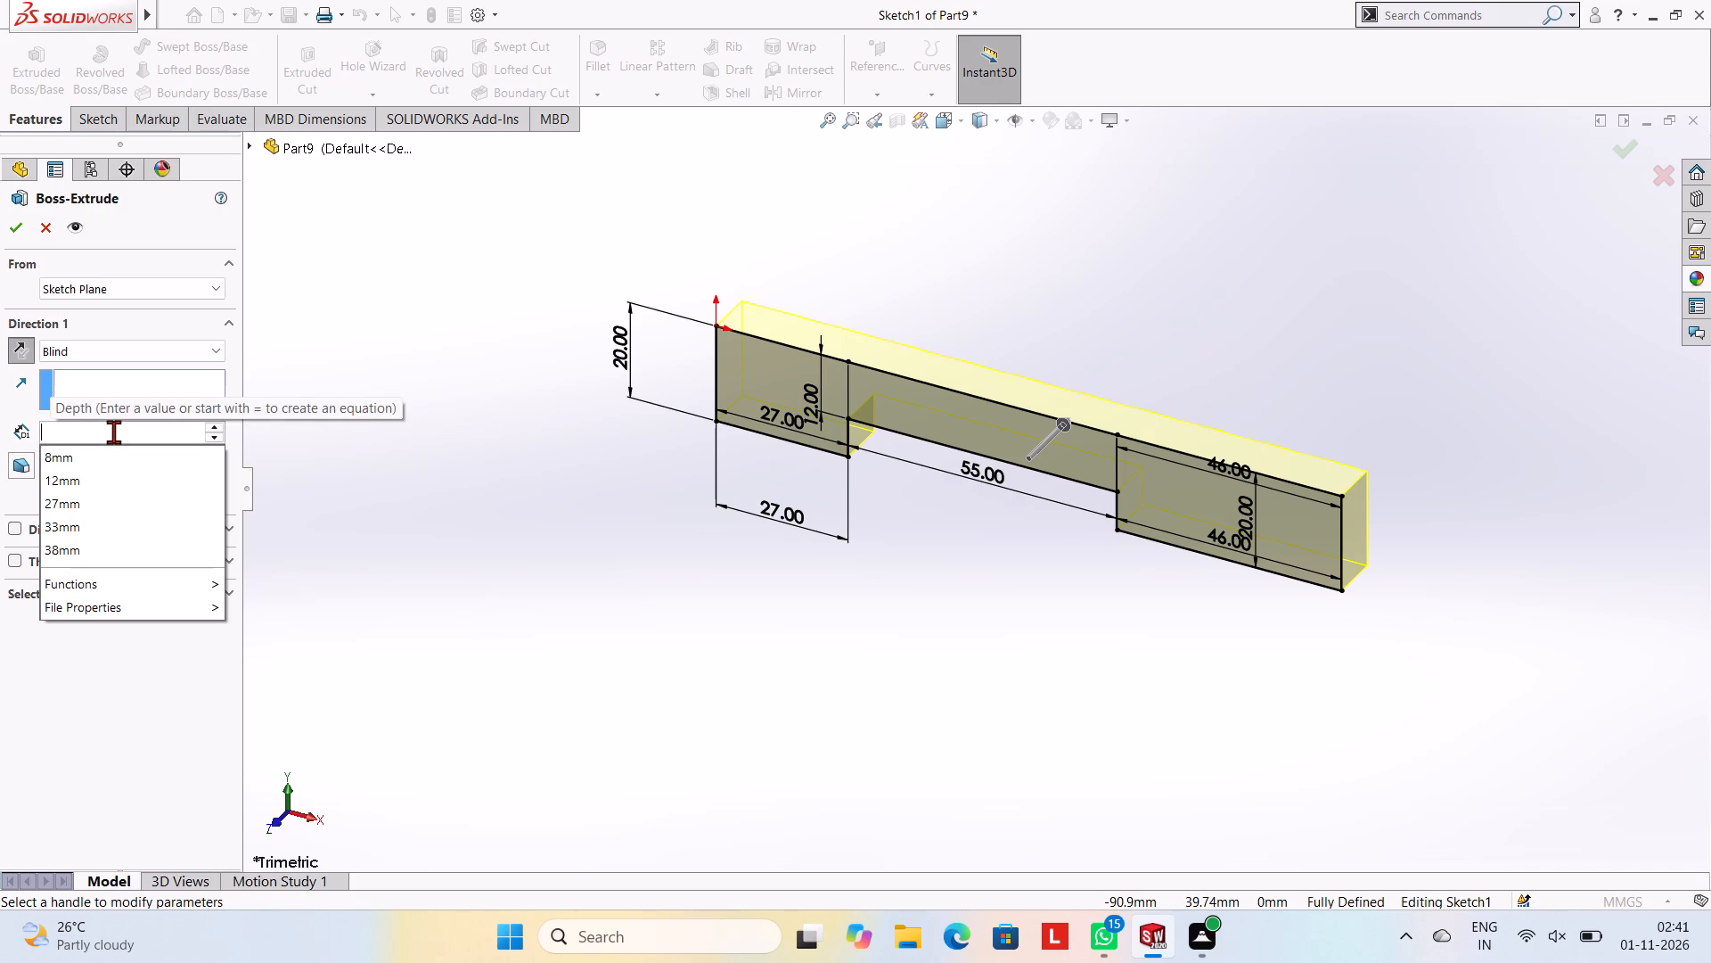
type("64")
key("Return")
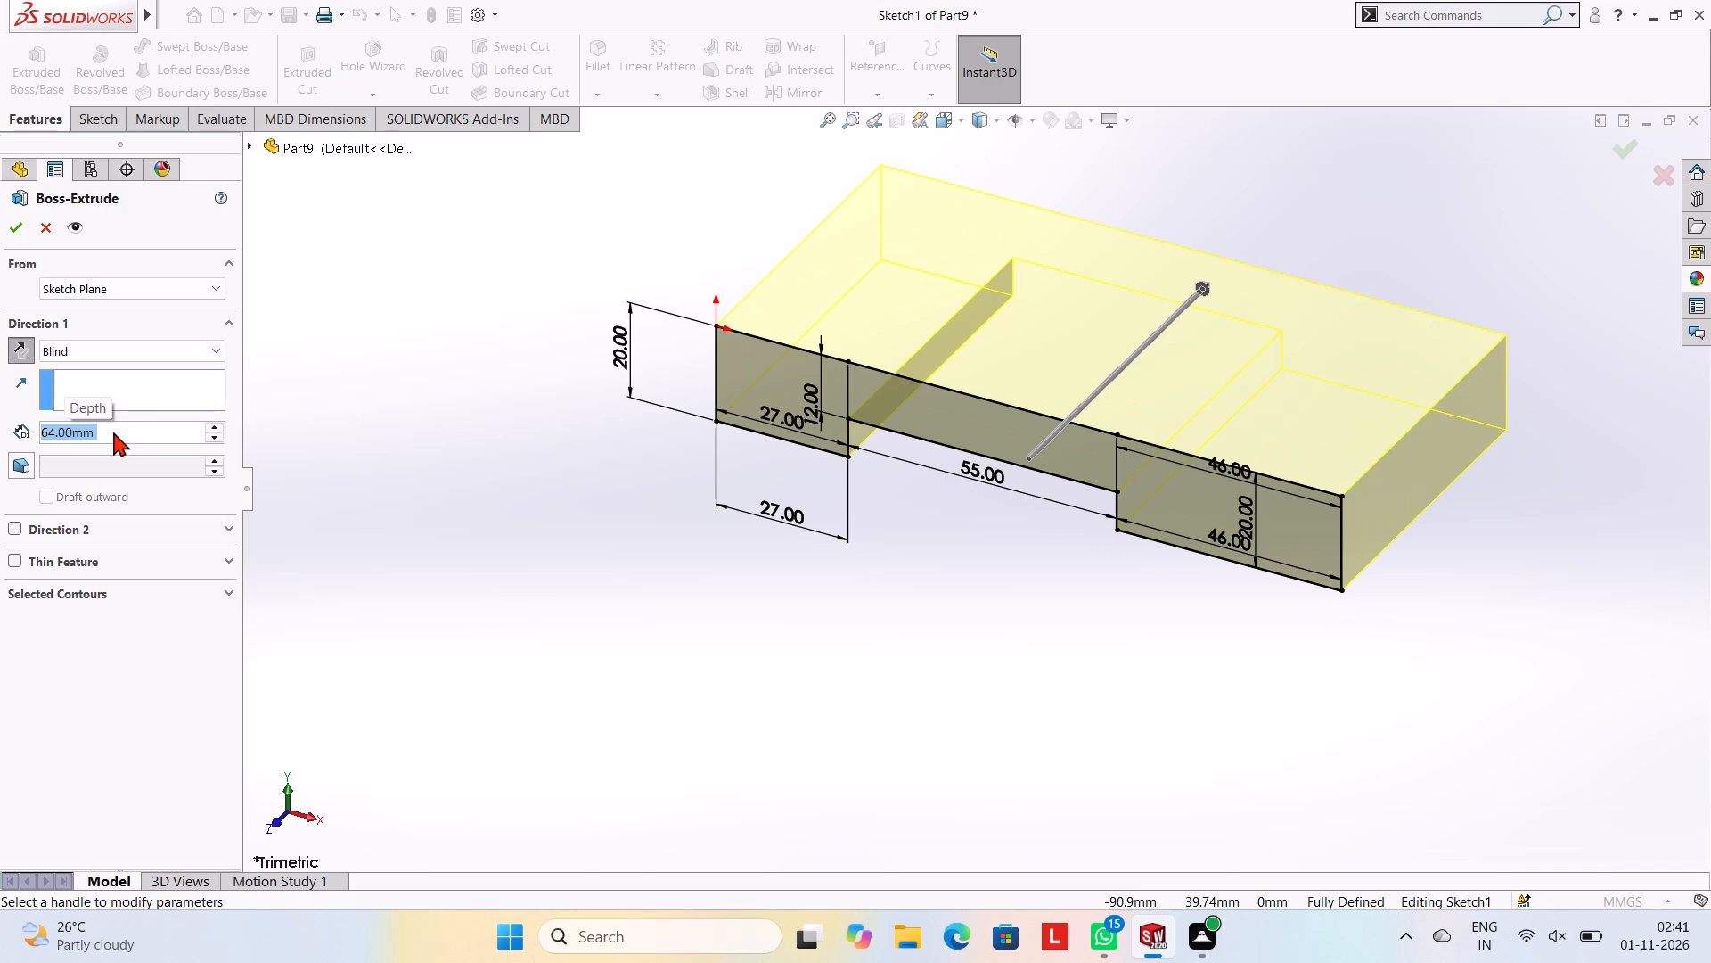
left_click(12, 229)
left_click(322, 317)
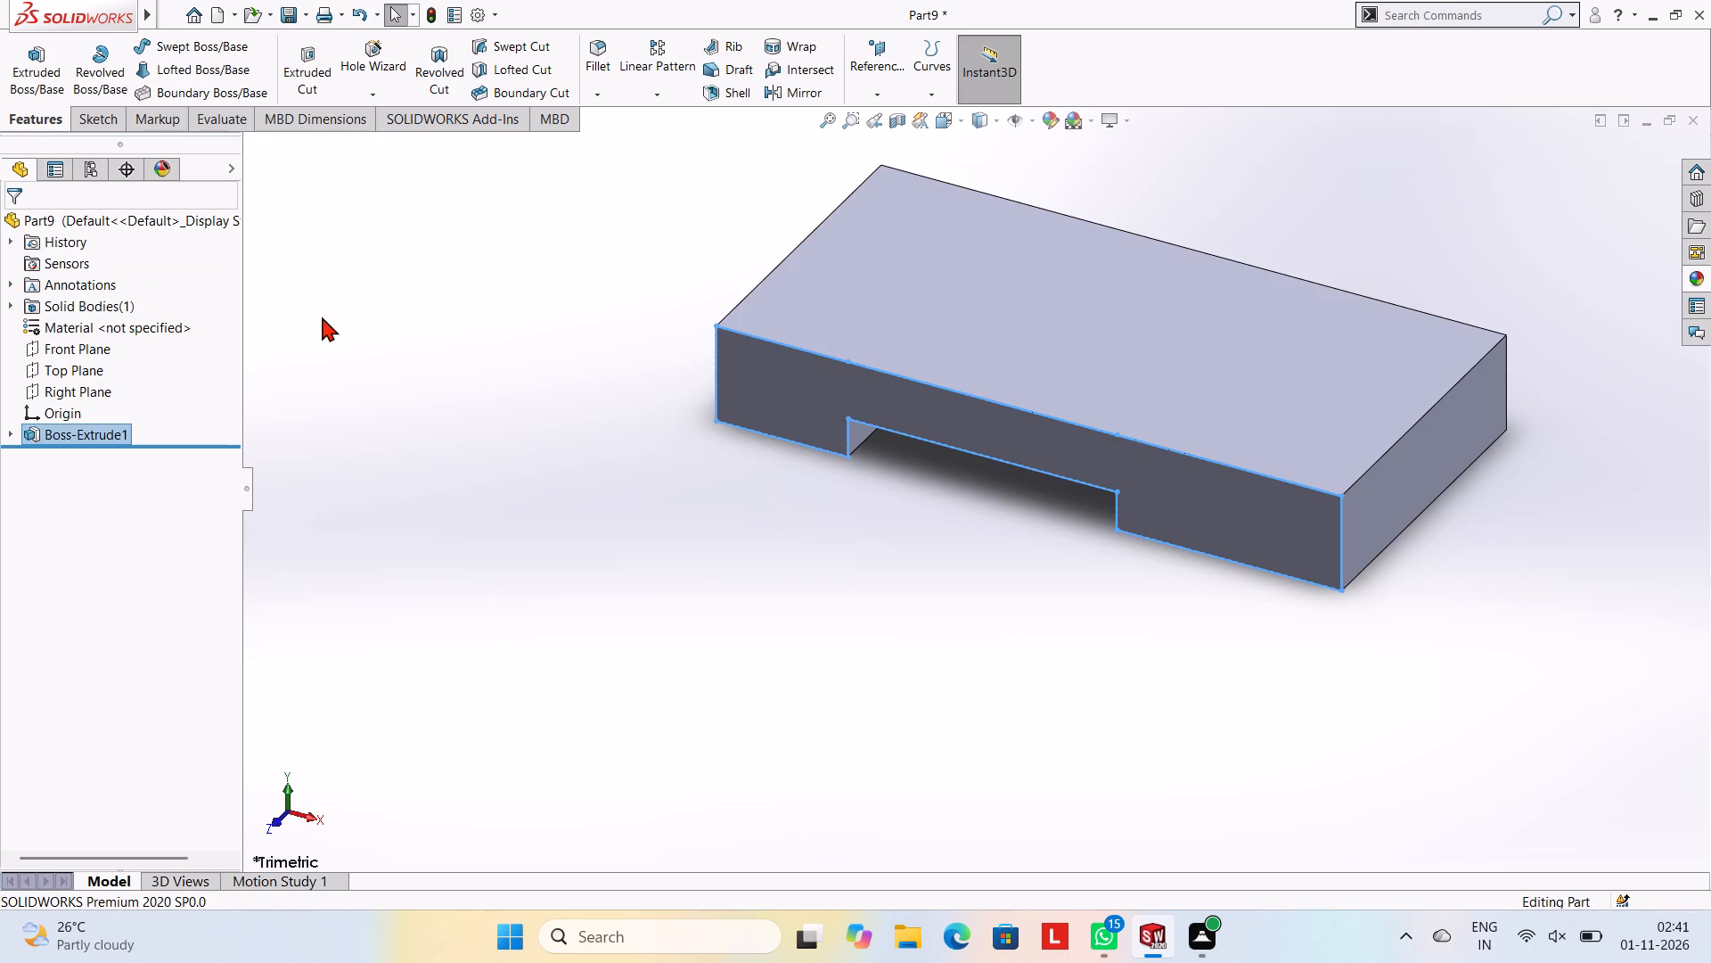
Start a new sketch on the block's end face at the origin, viewed square-on.
middle_click_drag(851, 581, 955, 572)
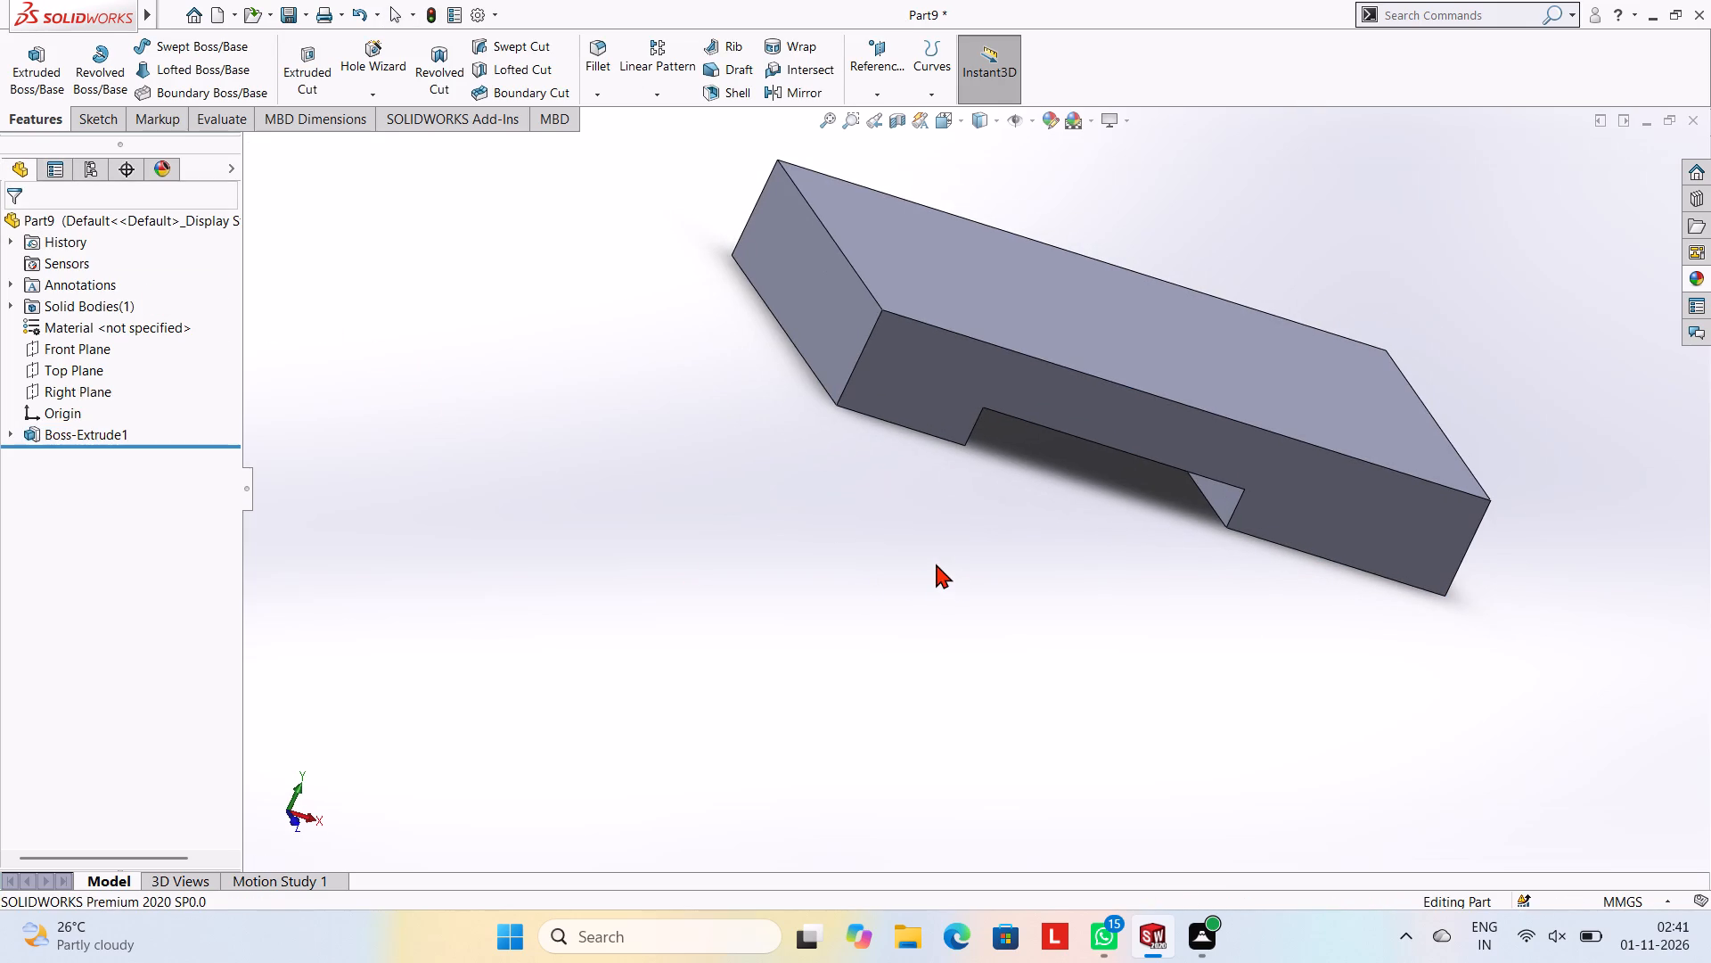
middle_click_drag(1252, 483, 1182, 415)
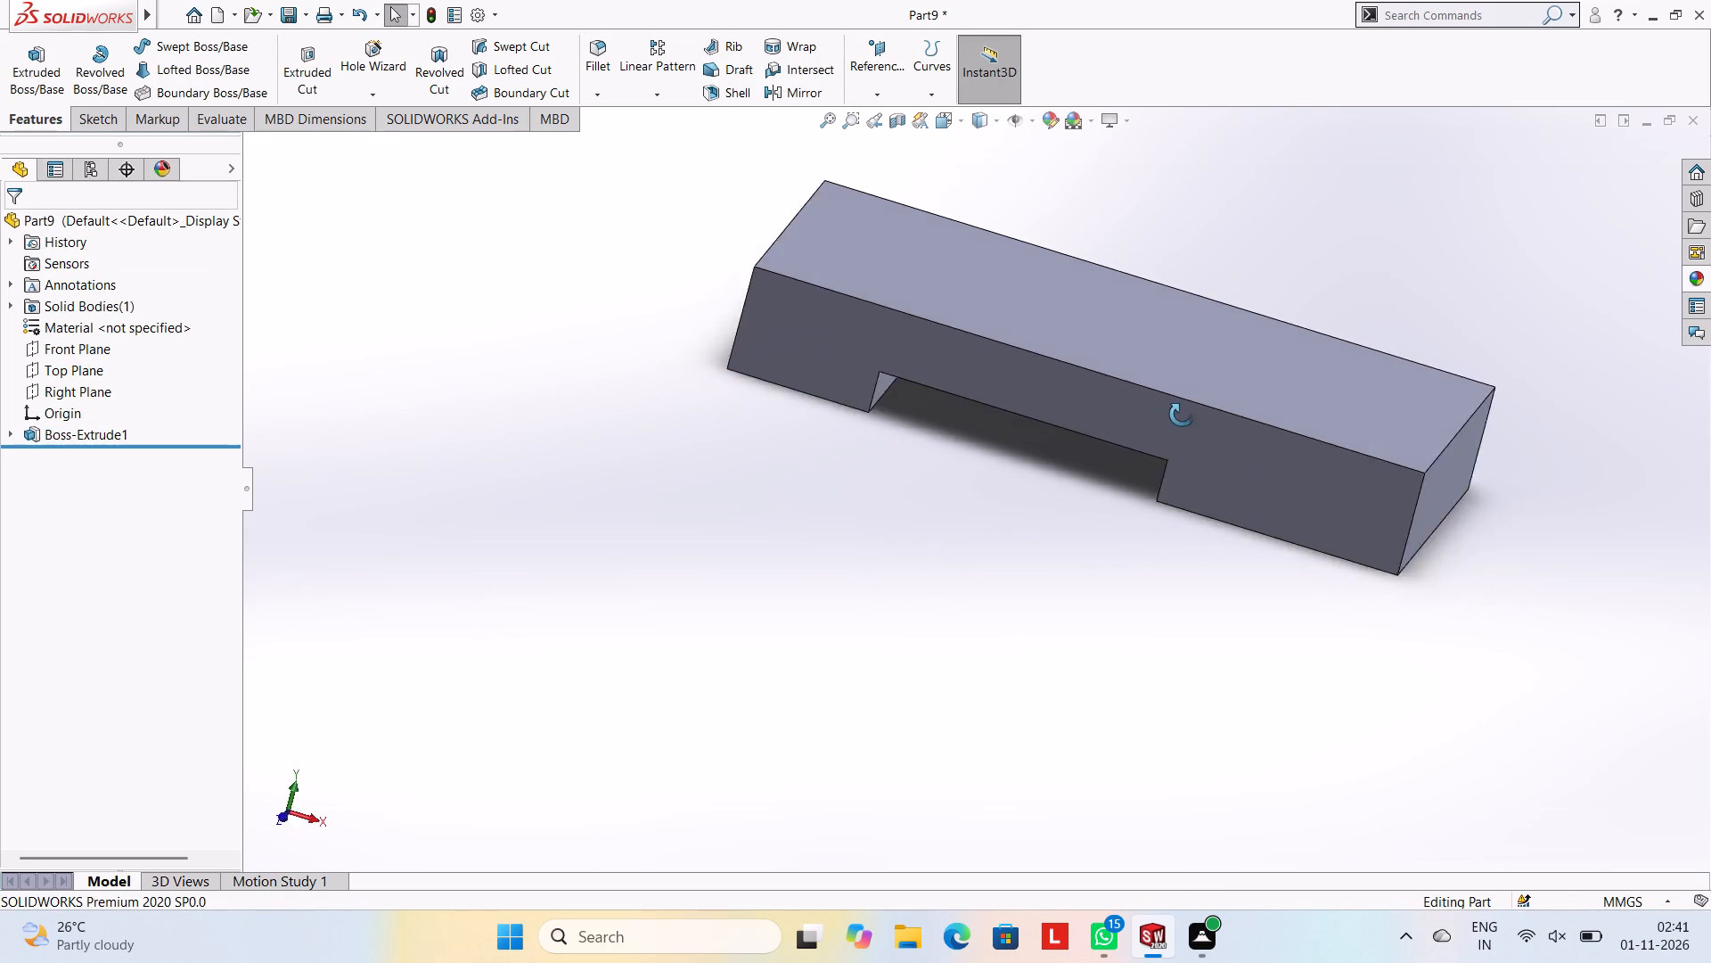
middle_click_drag(1182, 415, 1347, 489)
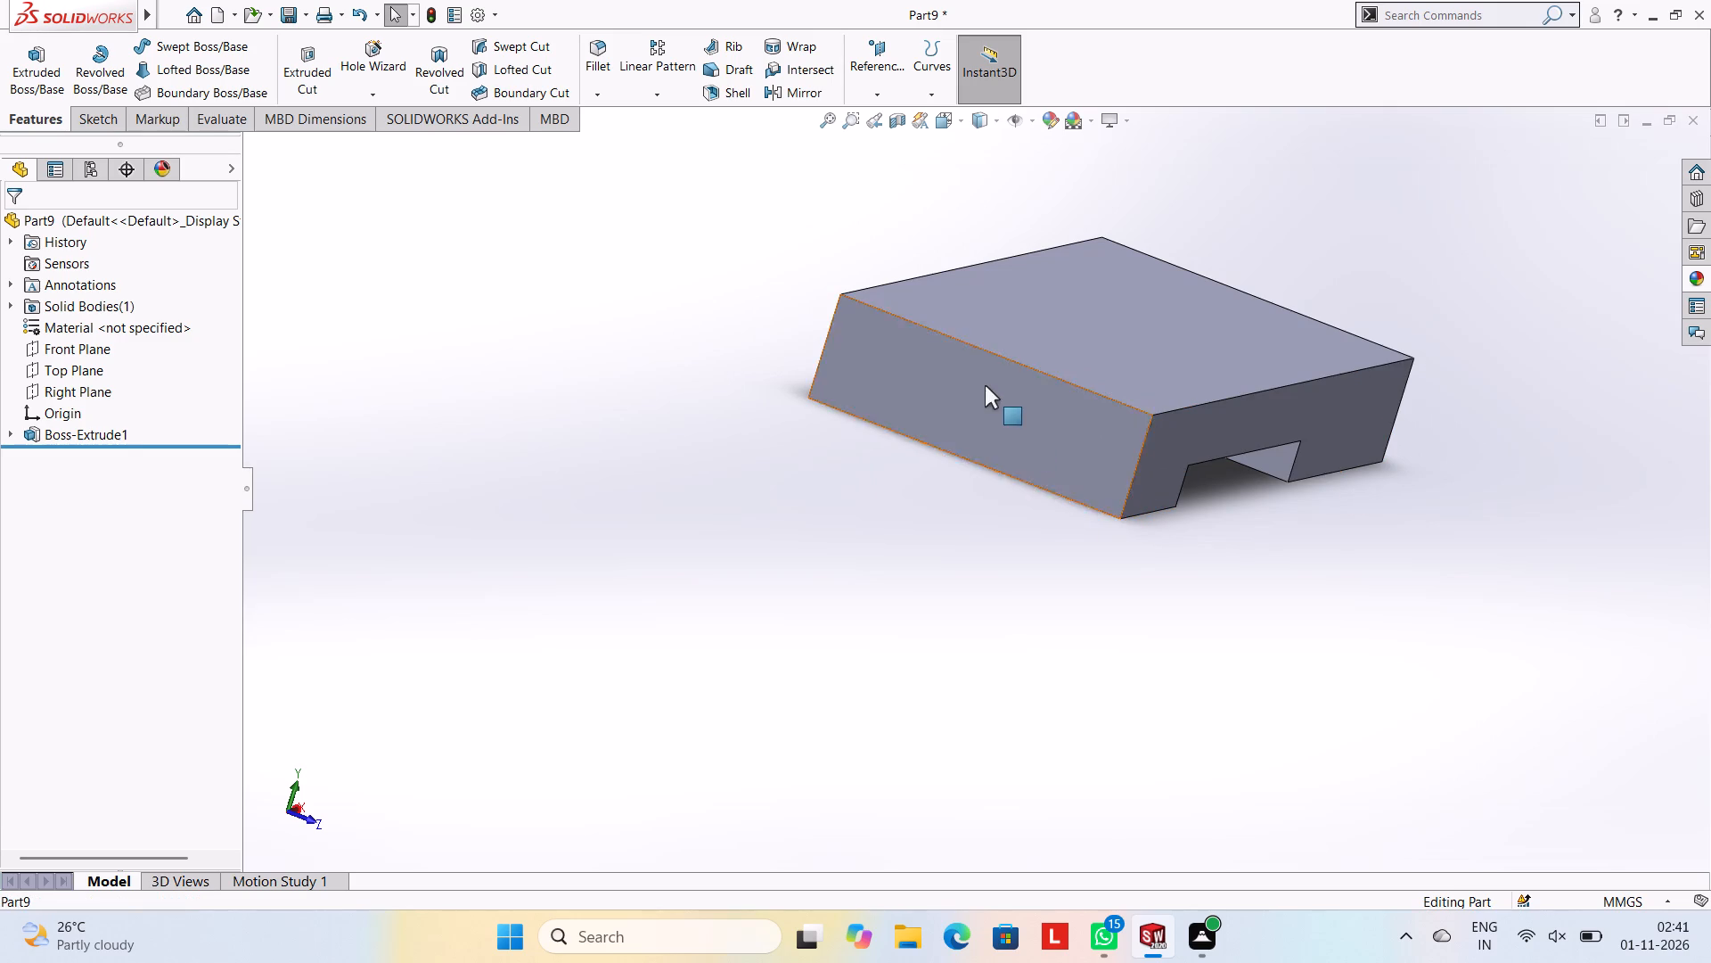
left_click(985, 385)
left_click(1066, 328)
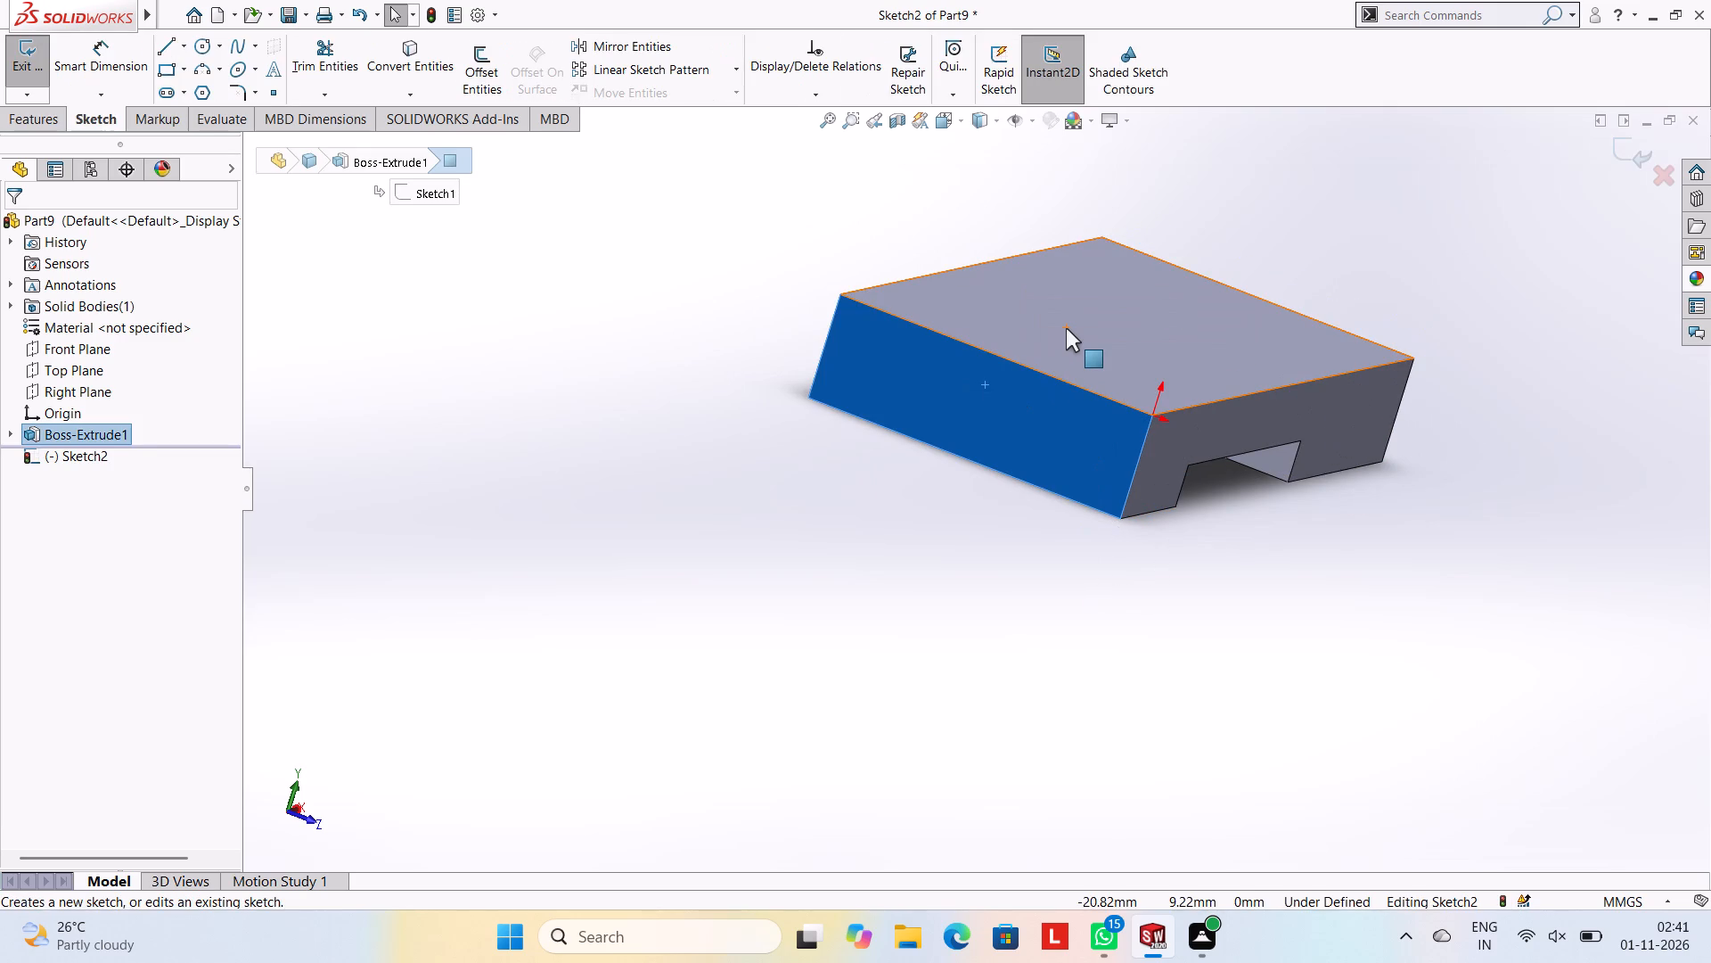
key("ctrl+8")
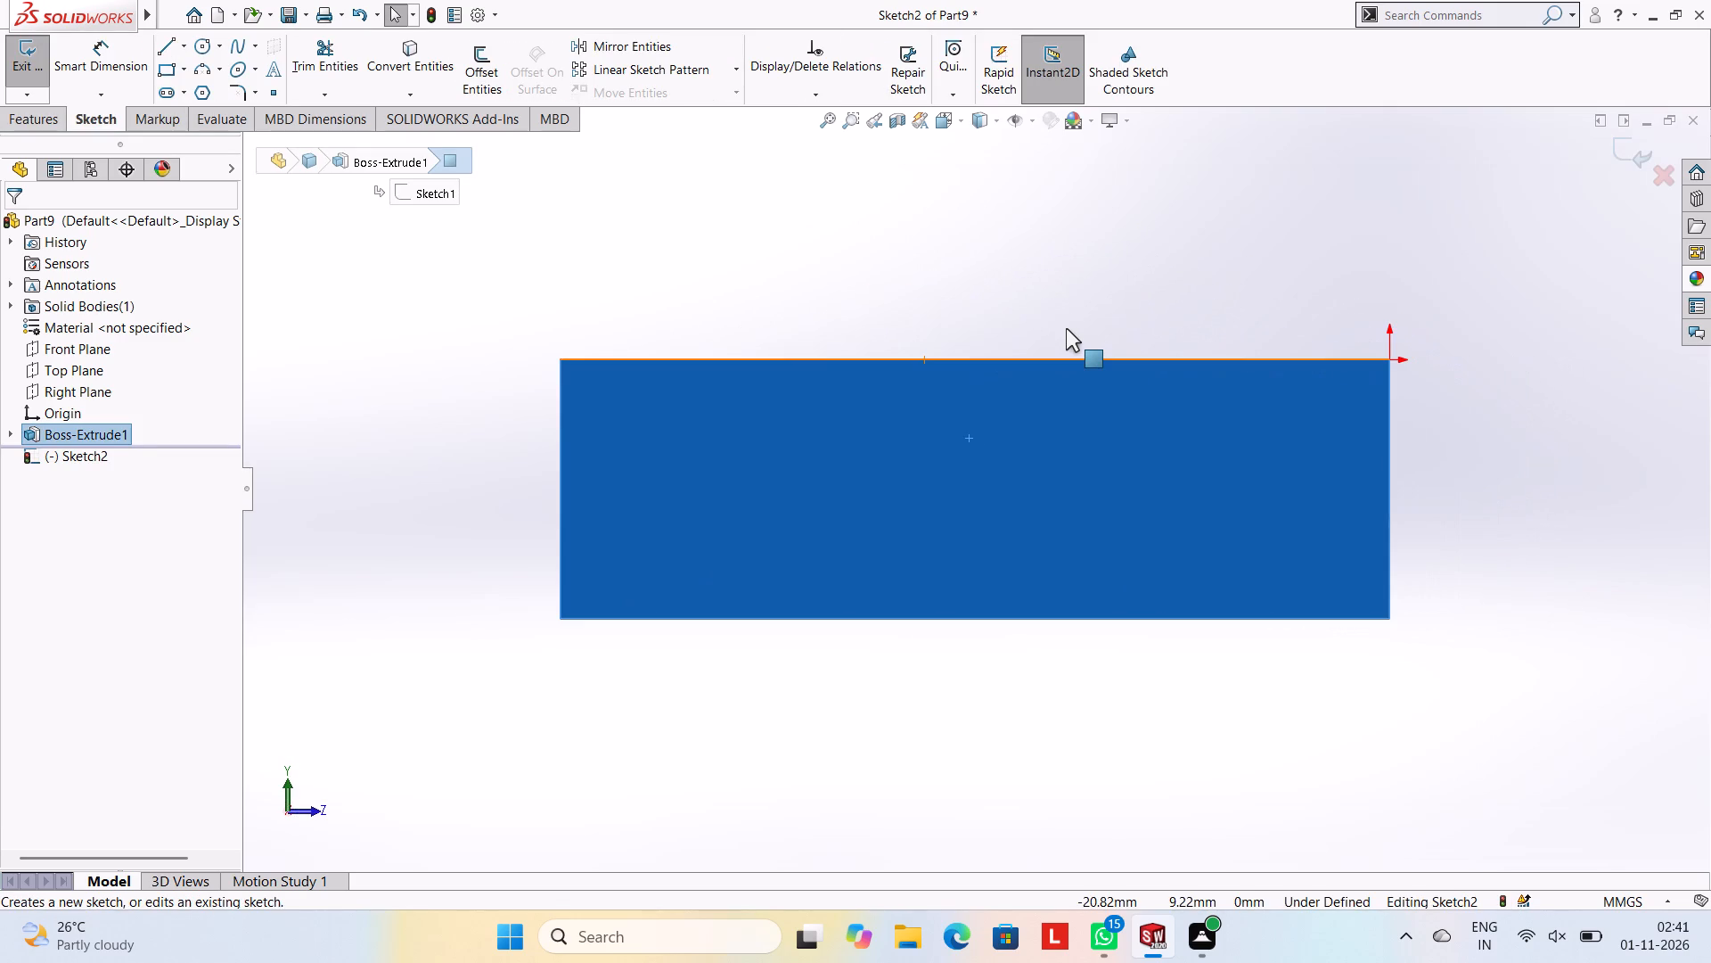
scroll(1027, 325, "up", 5)
scroll(1022, 332, "down", 3)
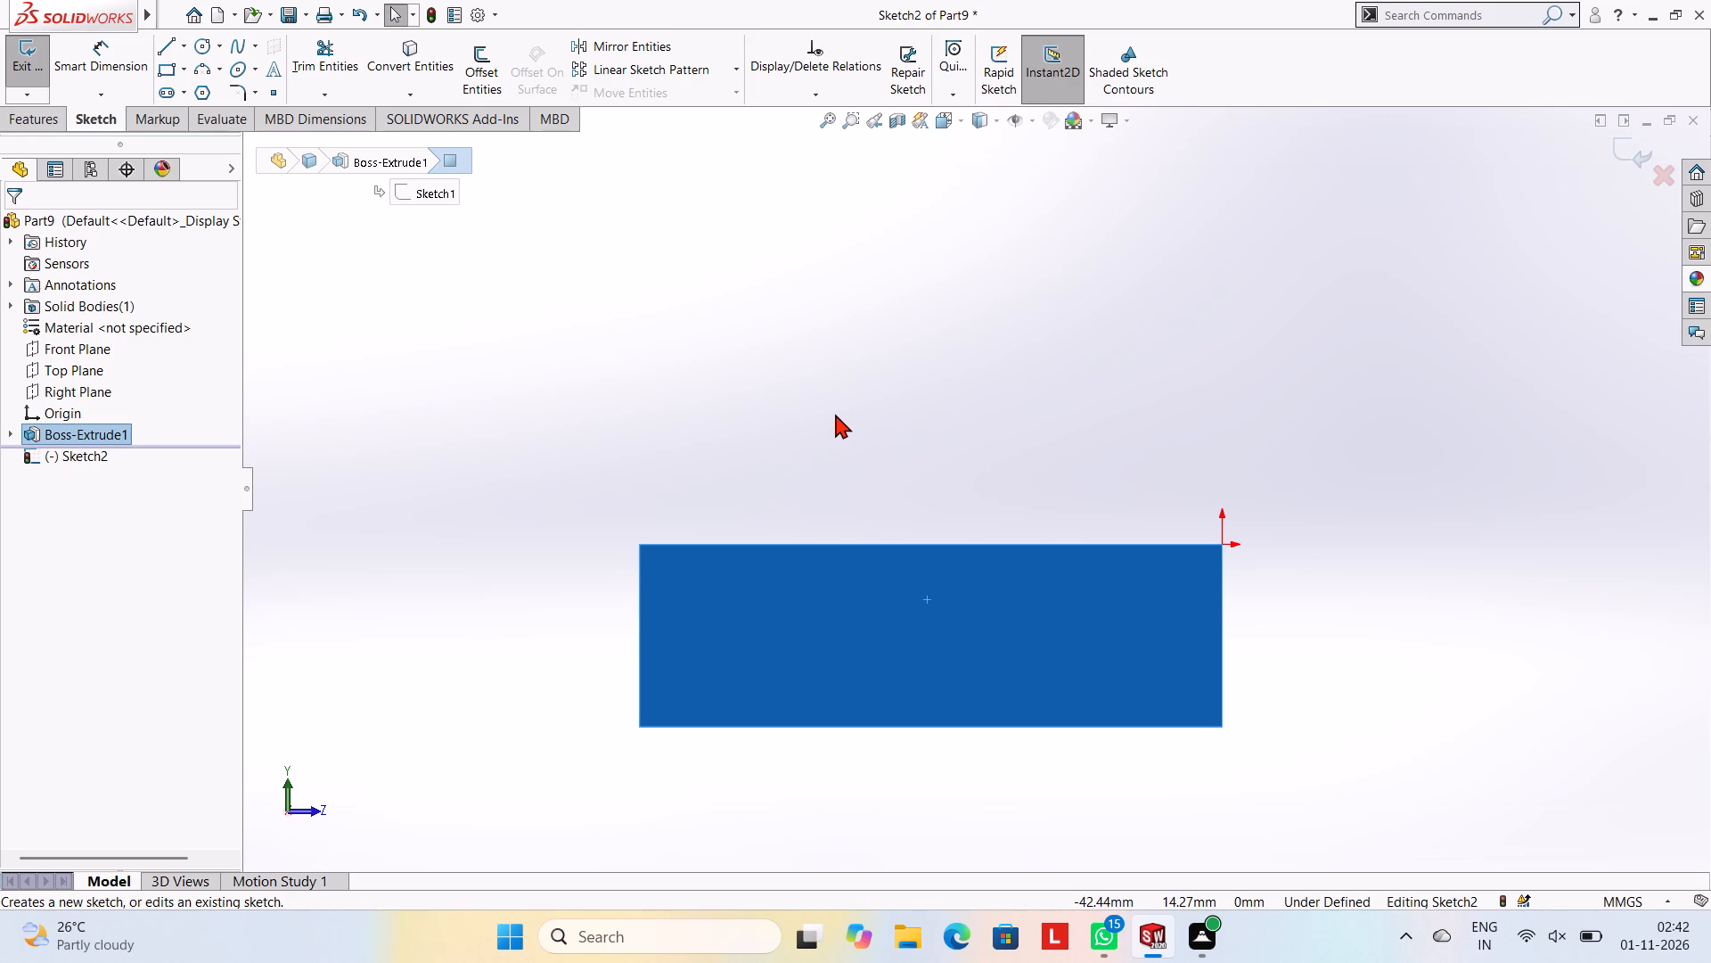
Draw a 56 mm vertical line upward from the midpoint of the end face's top edge.
left_click(165, 46)
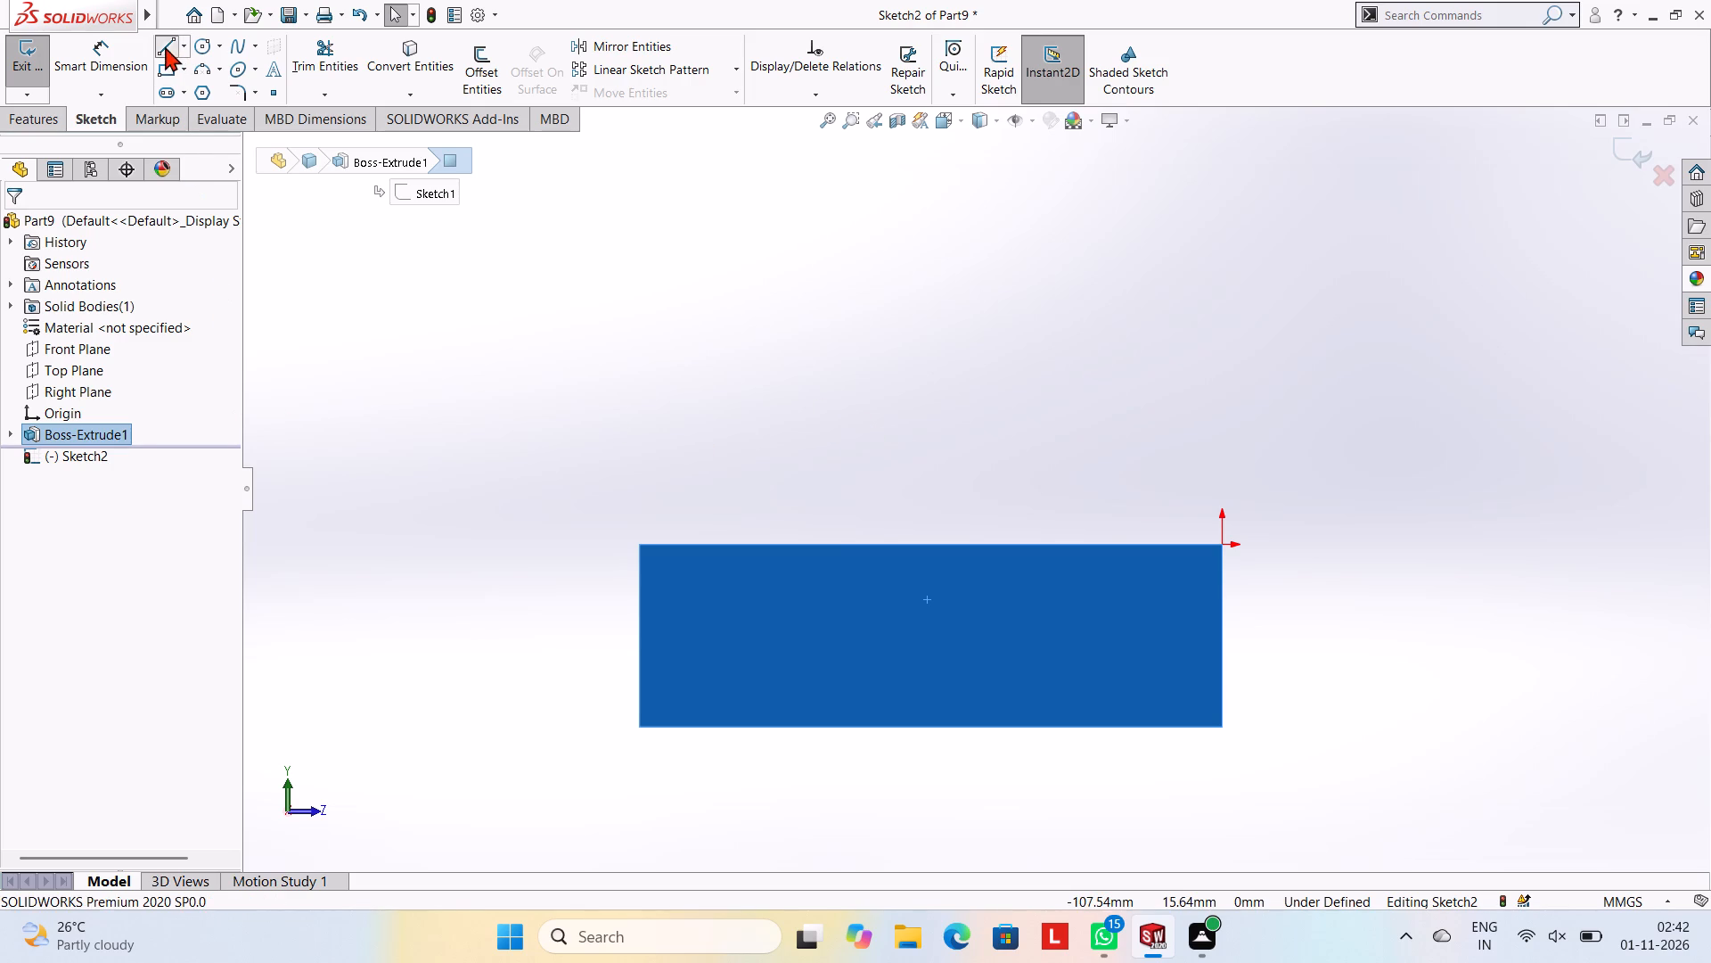
left_click(930, 545)
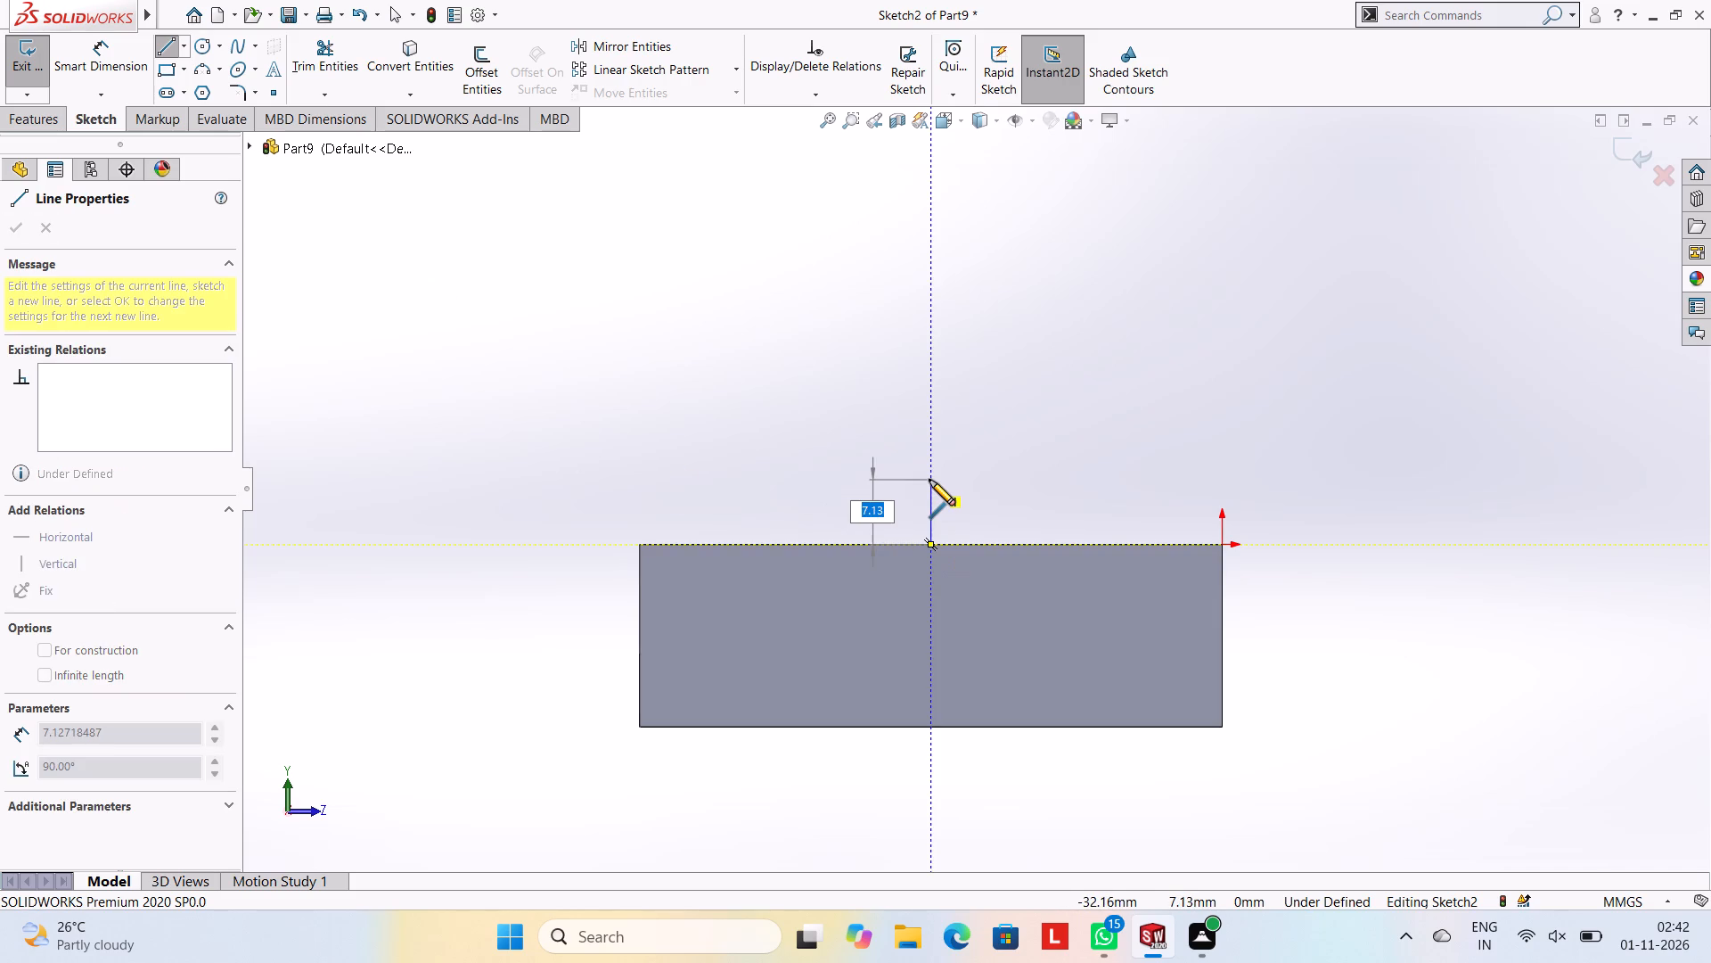
type("56")
key("Return")
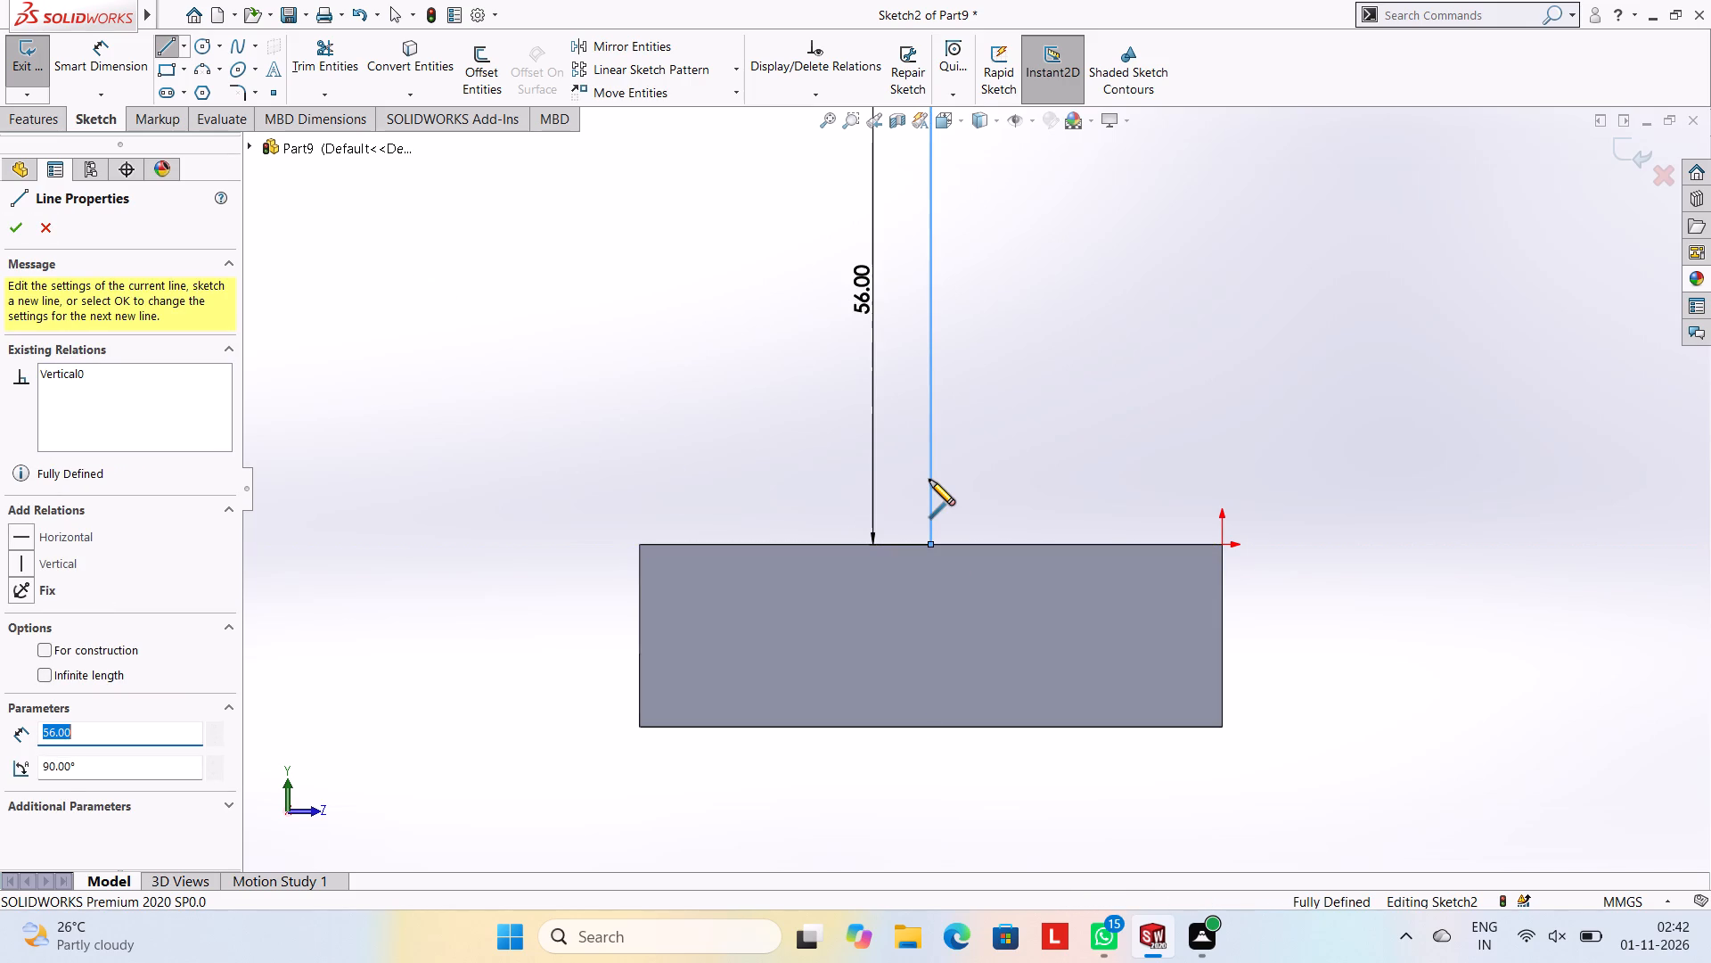
key("Escape")
key("Escape")
key("Escape")
scroll(944, 403, "up", 7)
scroll(969, 376, "down", 3)
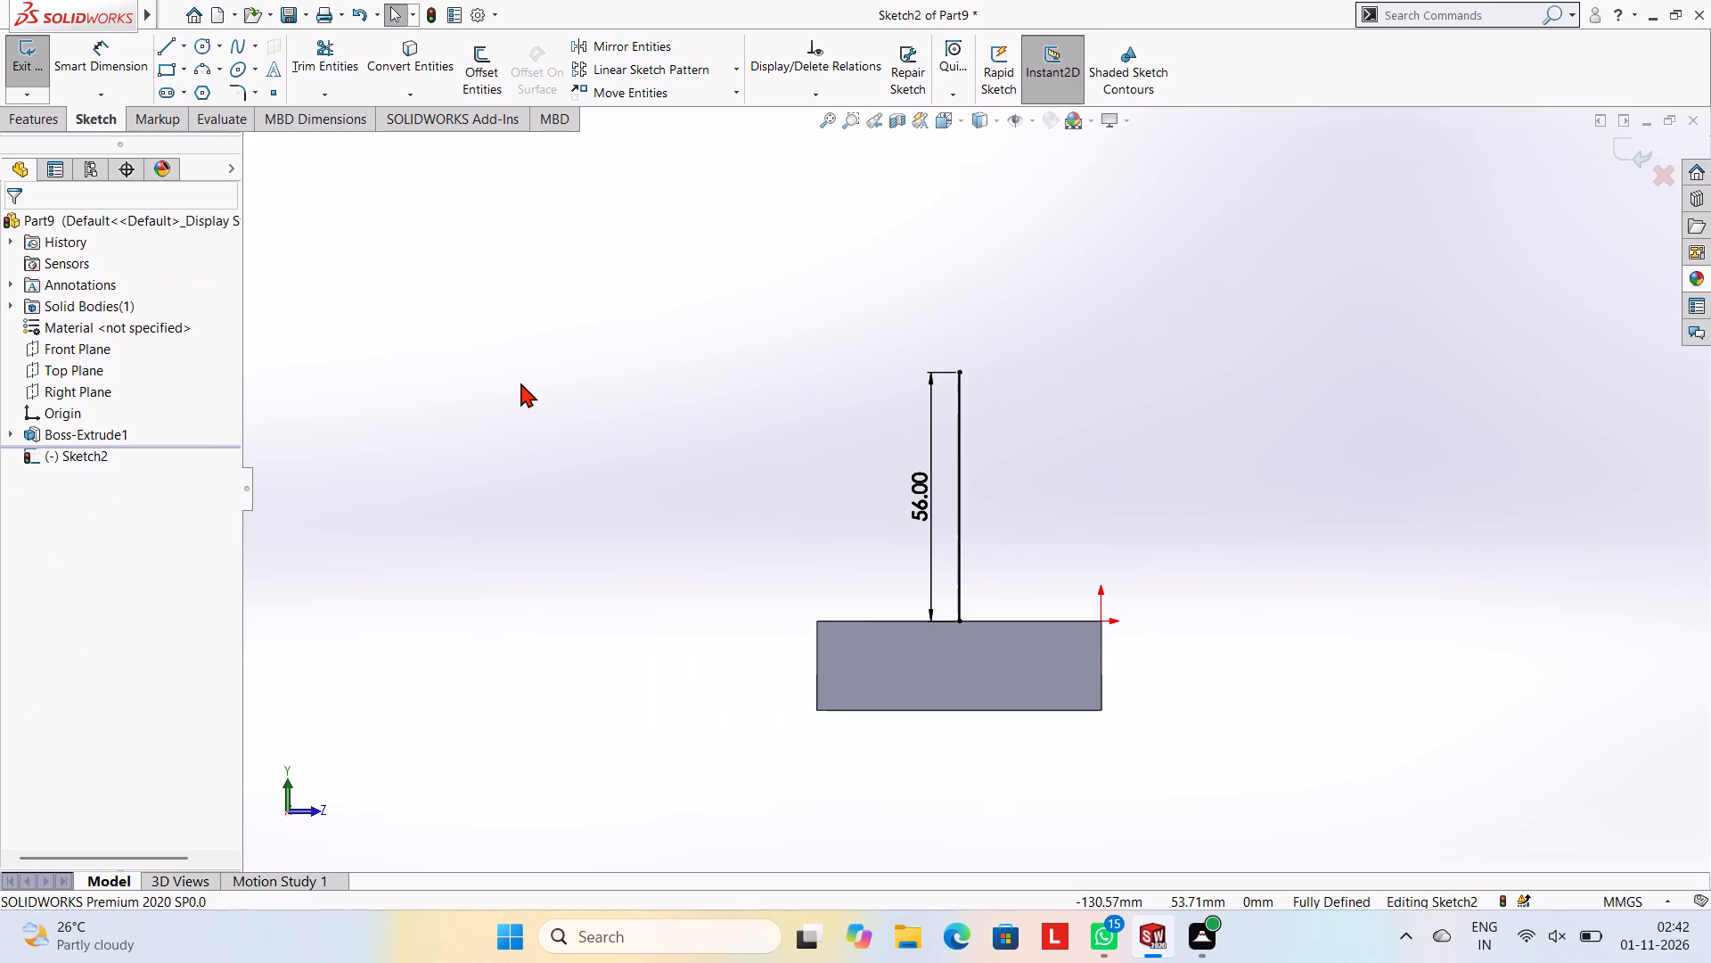
Draw a 40 mm diameter circle centred on the upper end of the 56 mm line.
left_click(198, 44)
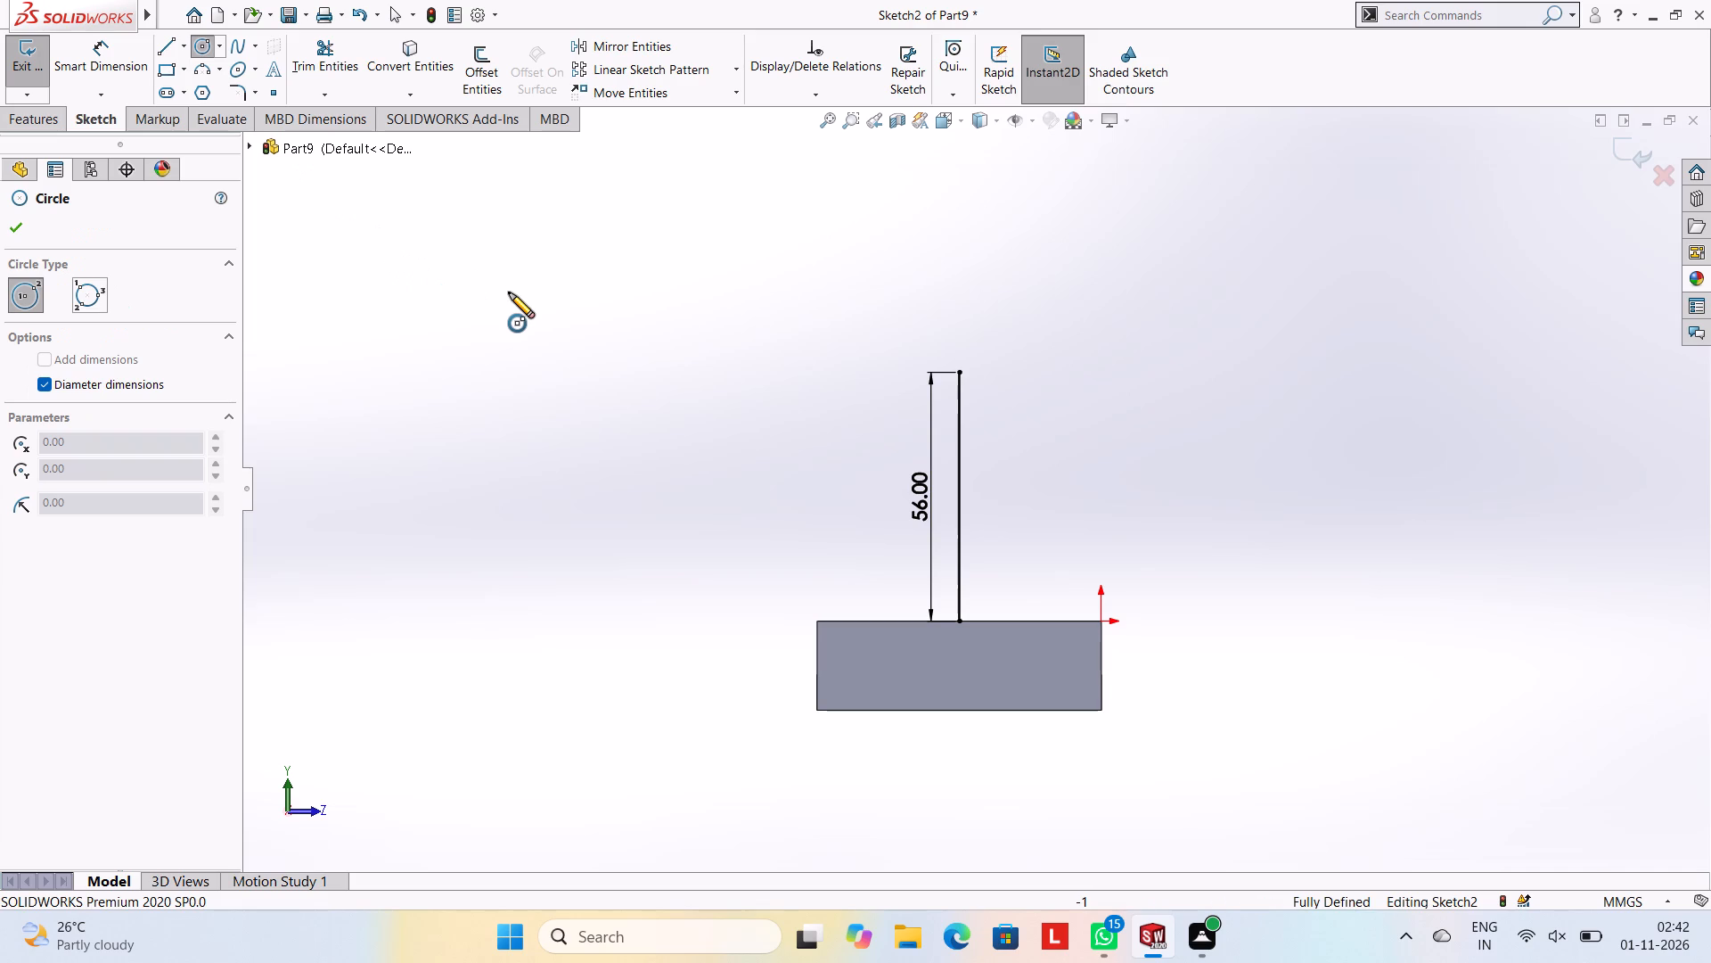
left_click(960, 371)
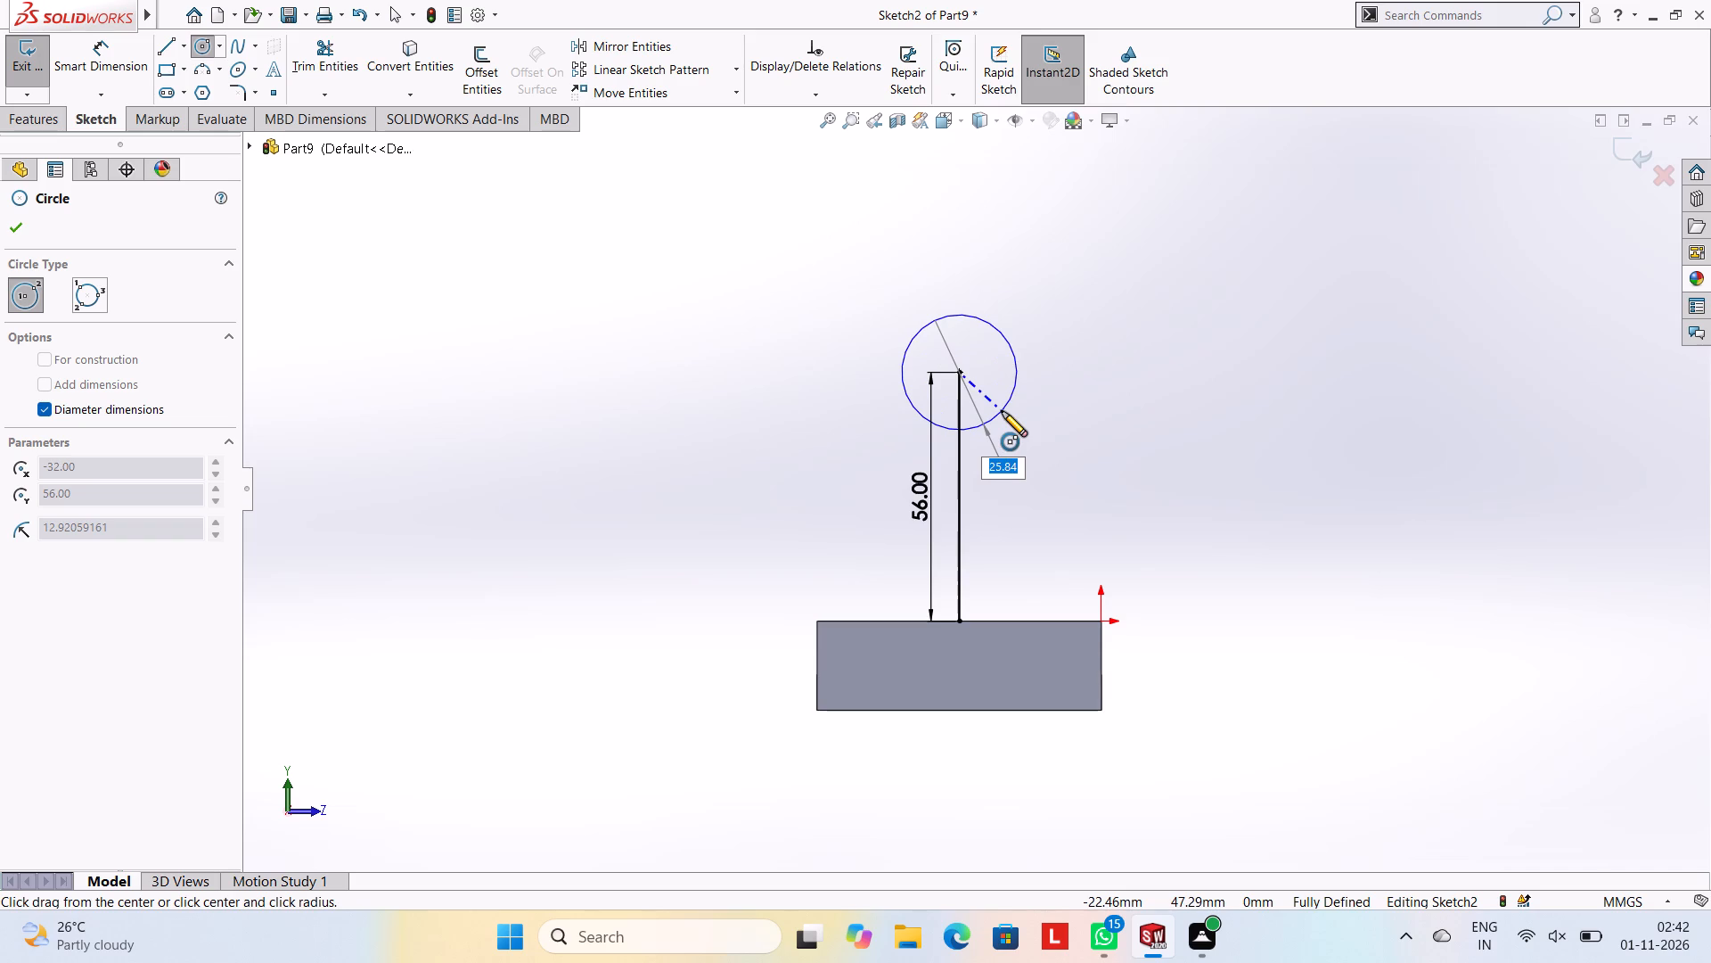
type("40")
key("Return")
key("Escape")
key("Escape")
key("Escape")
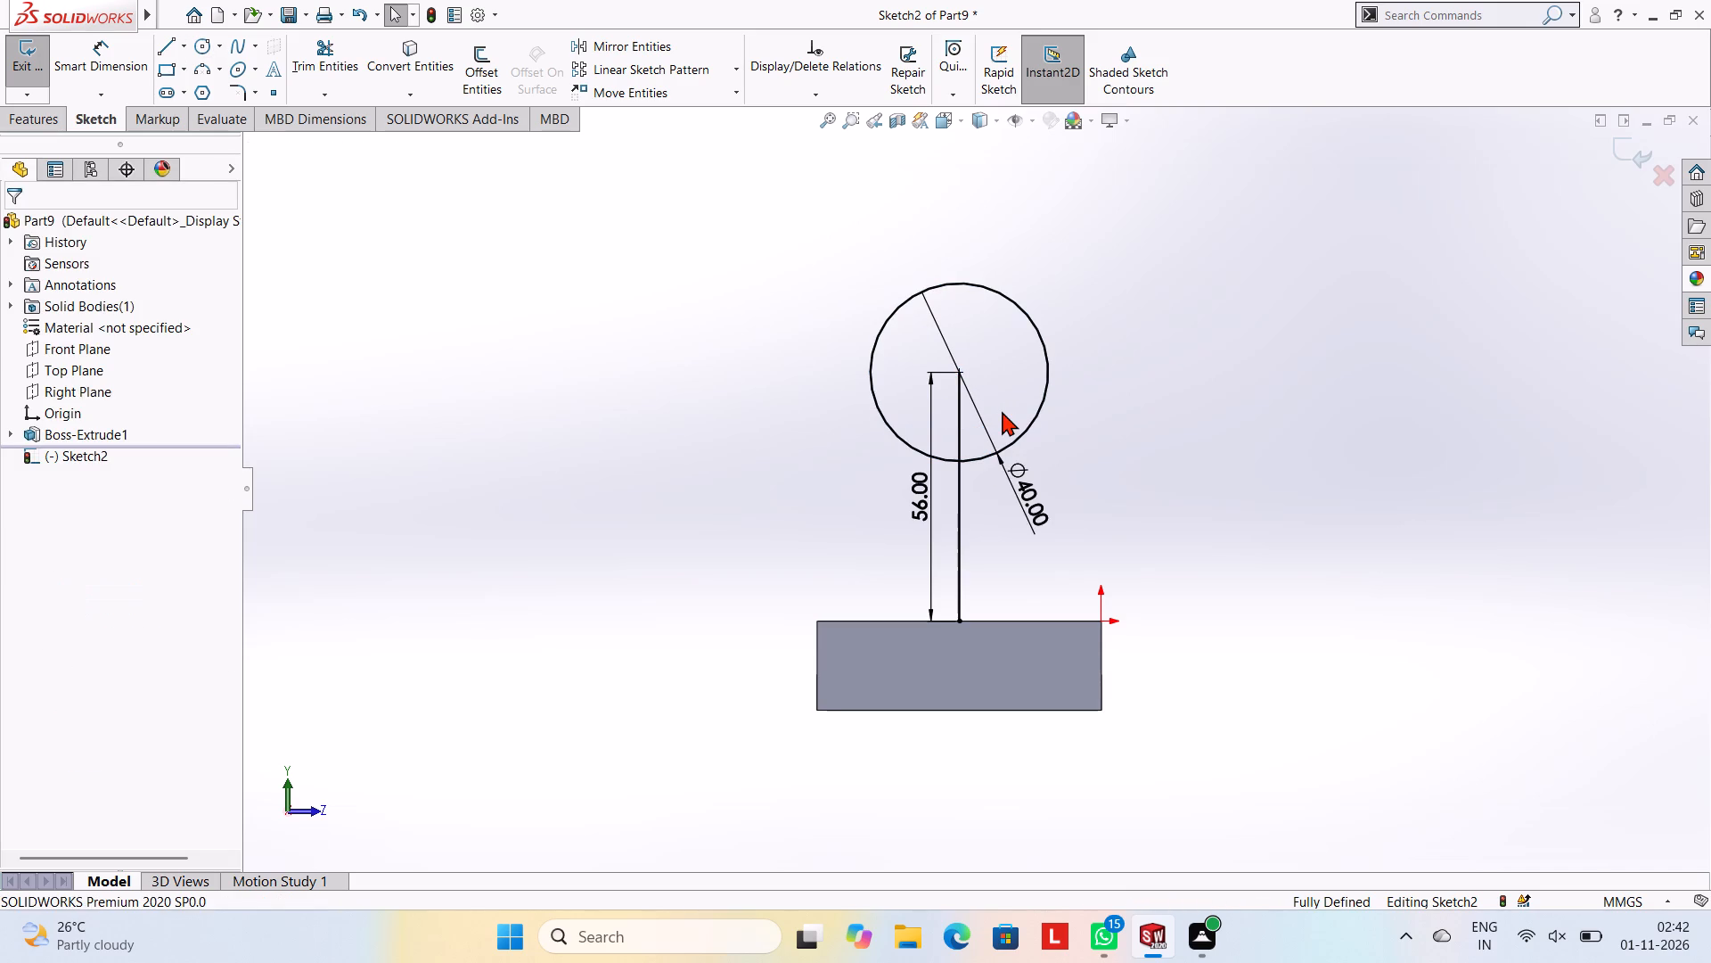
key("Escape")
Draw a 64 mm line along the face's top edge to the origin, continuing with a slanted line tangent to the circle's near side.
left_click(160, 43)
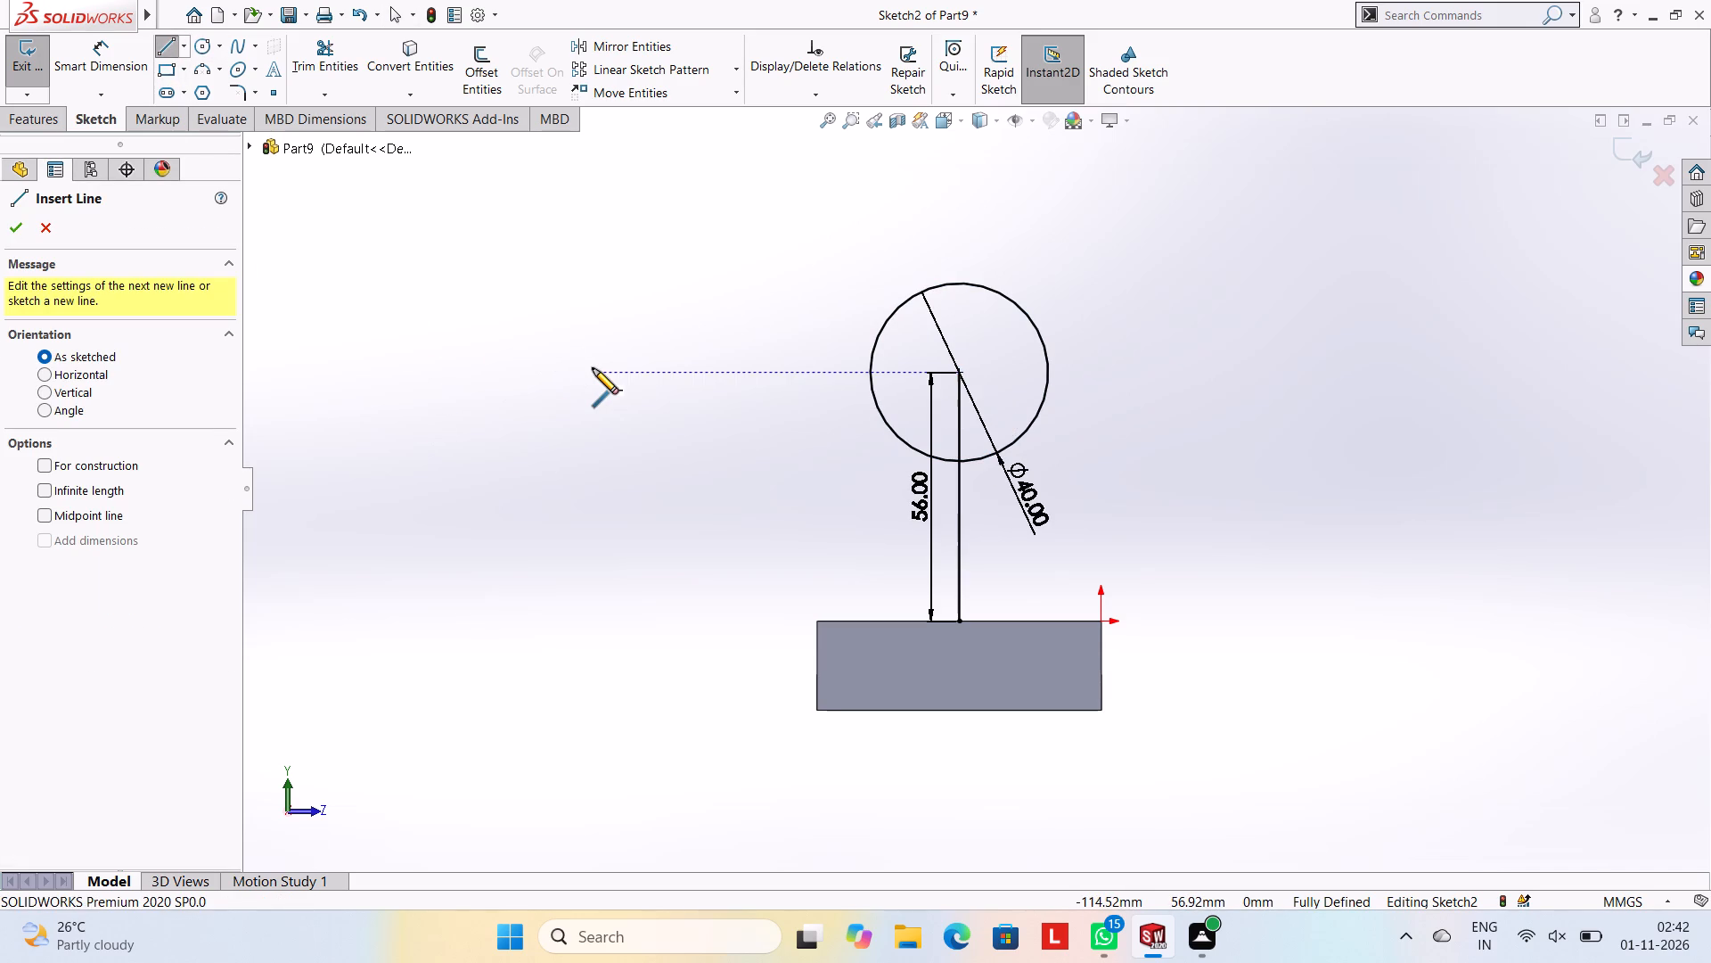
left_click(816, 621)
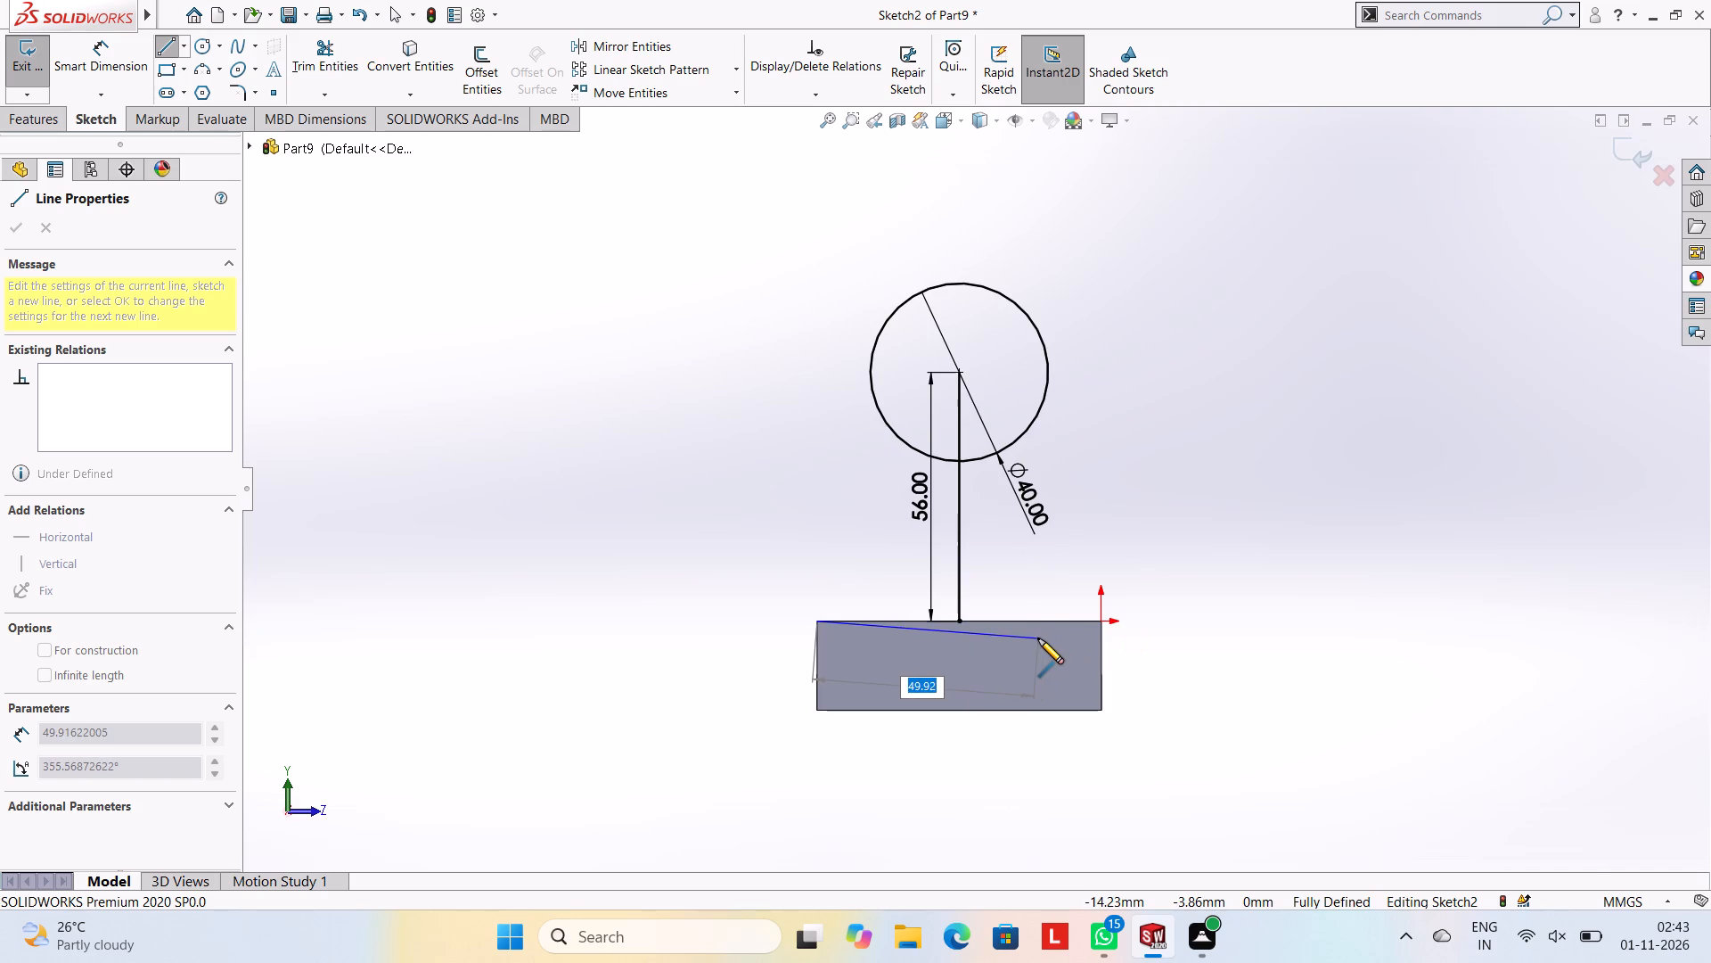
left_click(1101, 619)
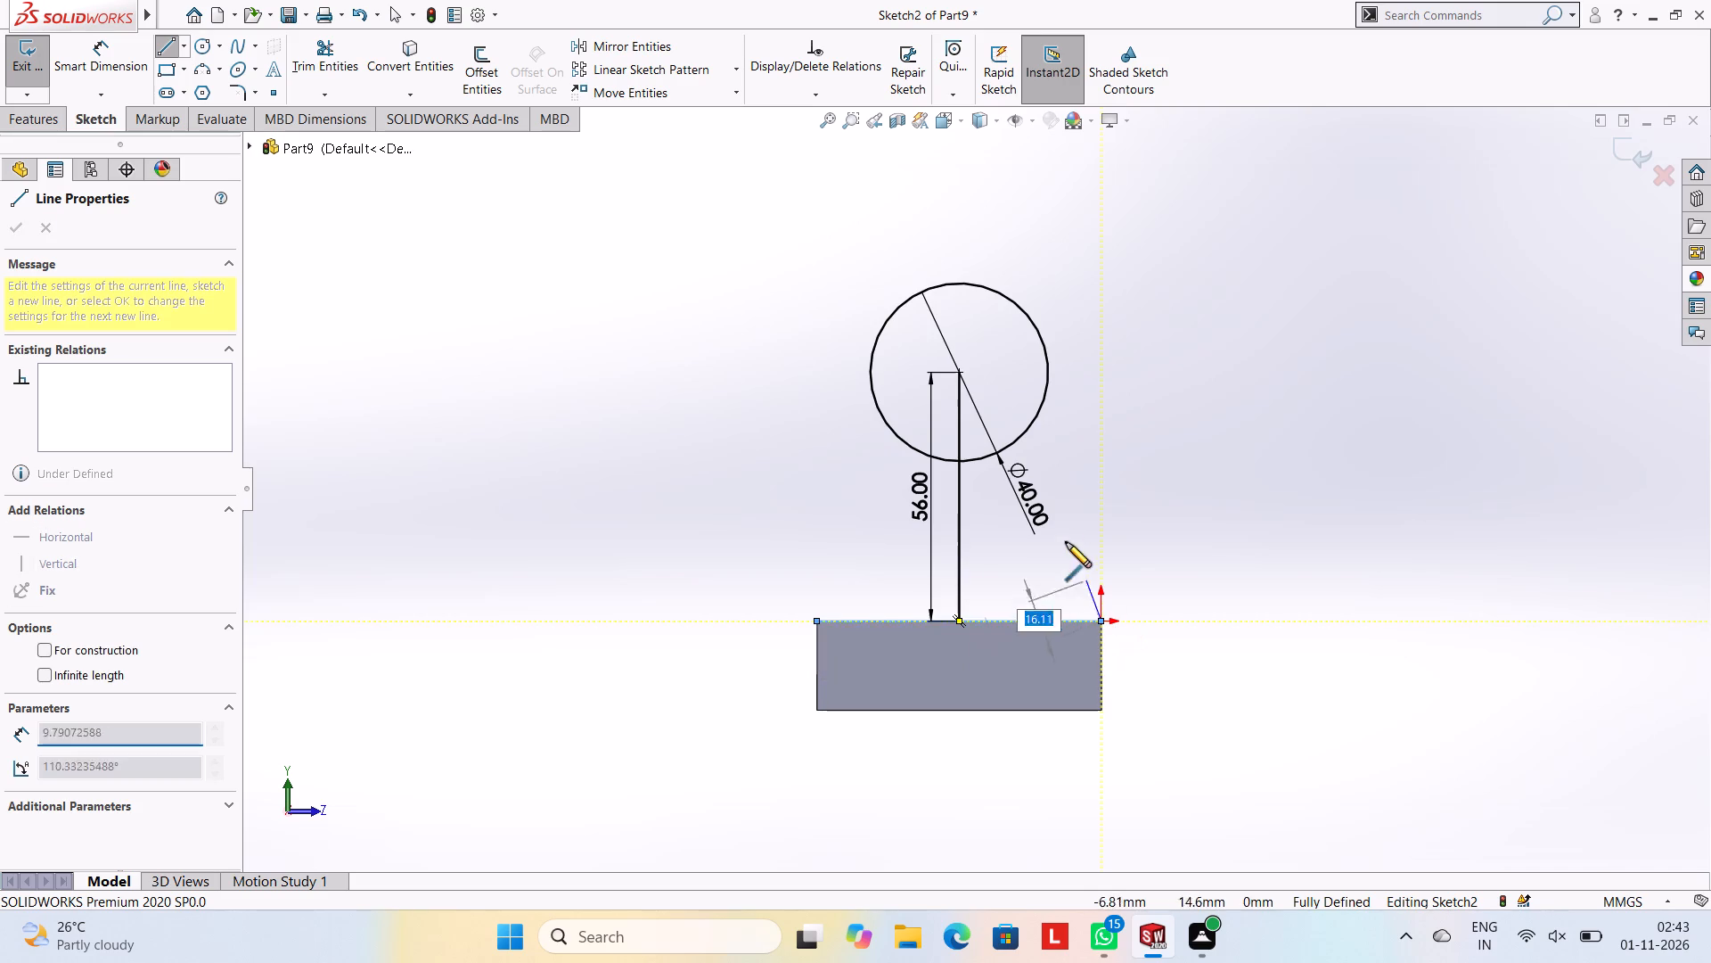
left_click(1045, 351)
key("Escape")
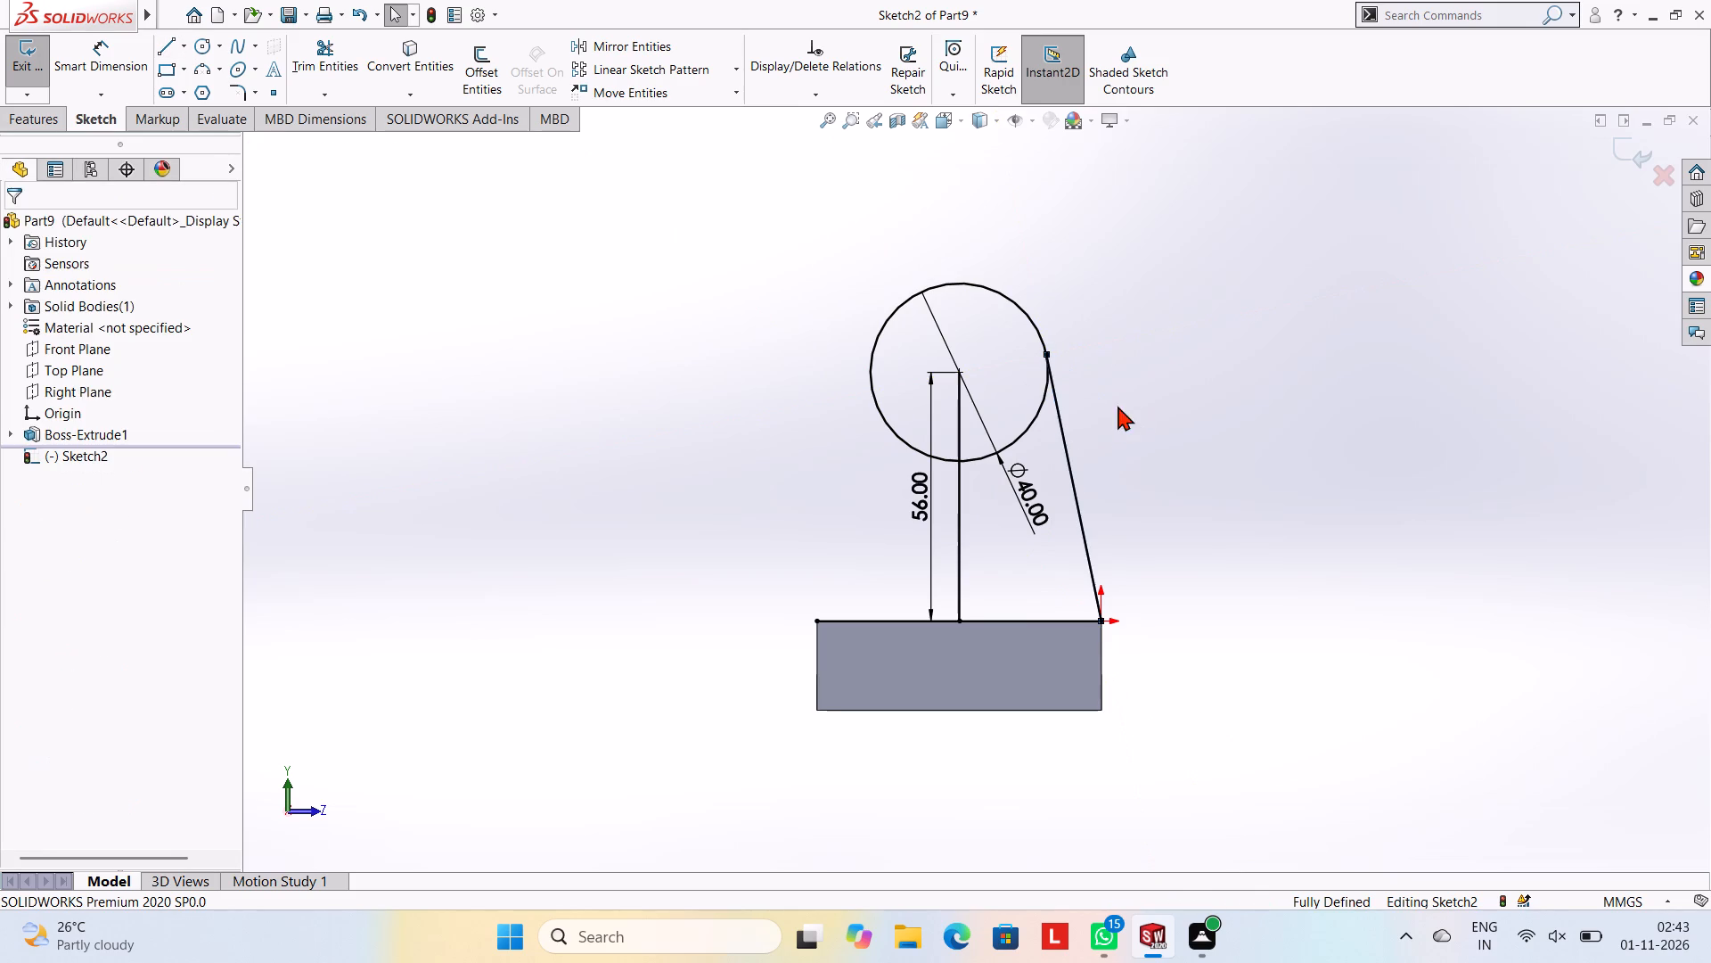
key("Escape")
key("Escape")
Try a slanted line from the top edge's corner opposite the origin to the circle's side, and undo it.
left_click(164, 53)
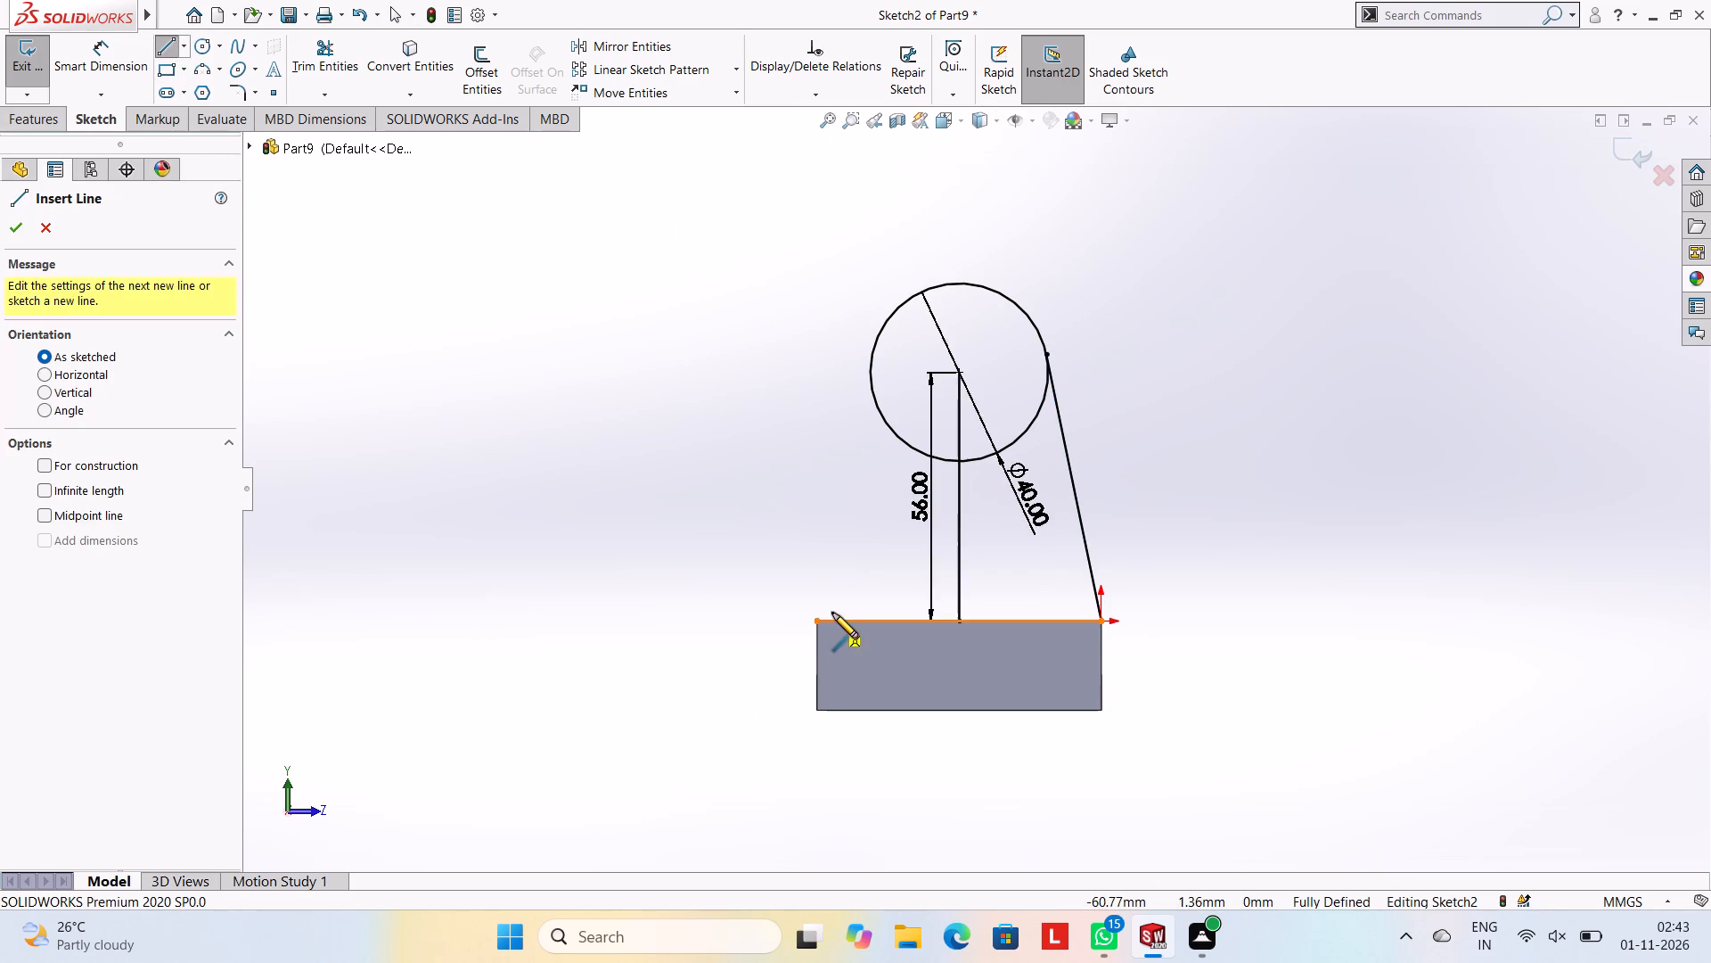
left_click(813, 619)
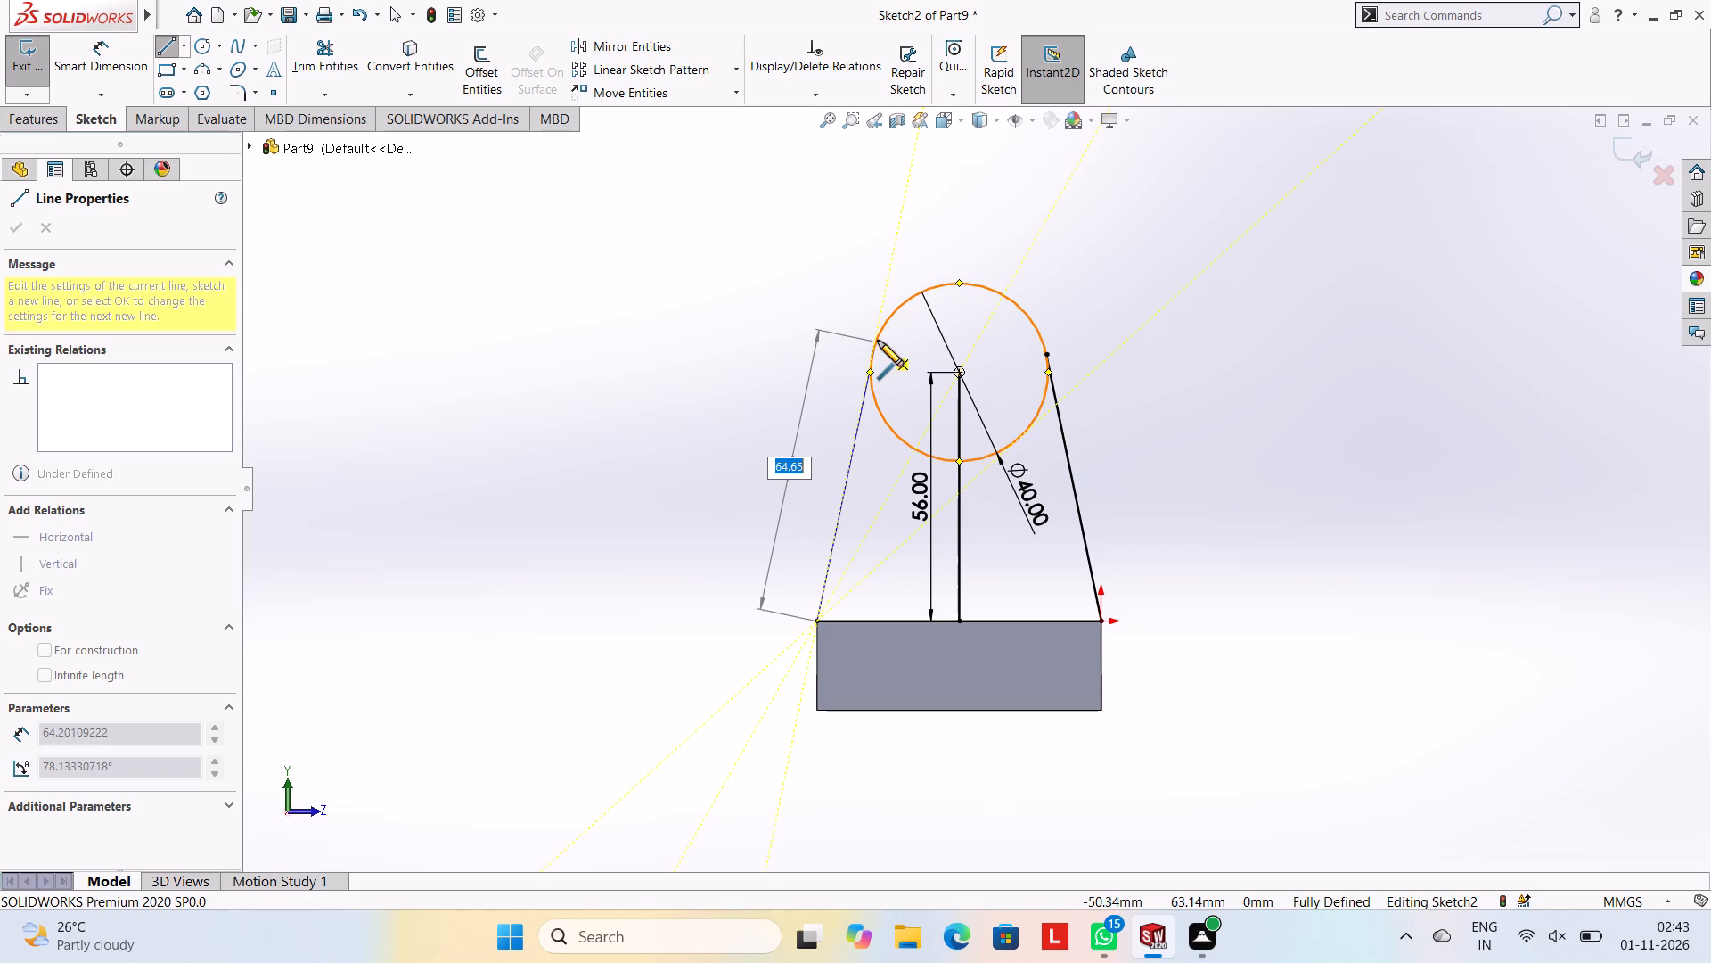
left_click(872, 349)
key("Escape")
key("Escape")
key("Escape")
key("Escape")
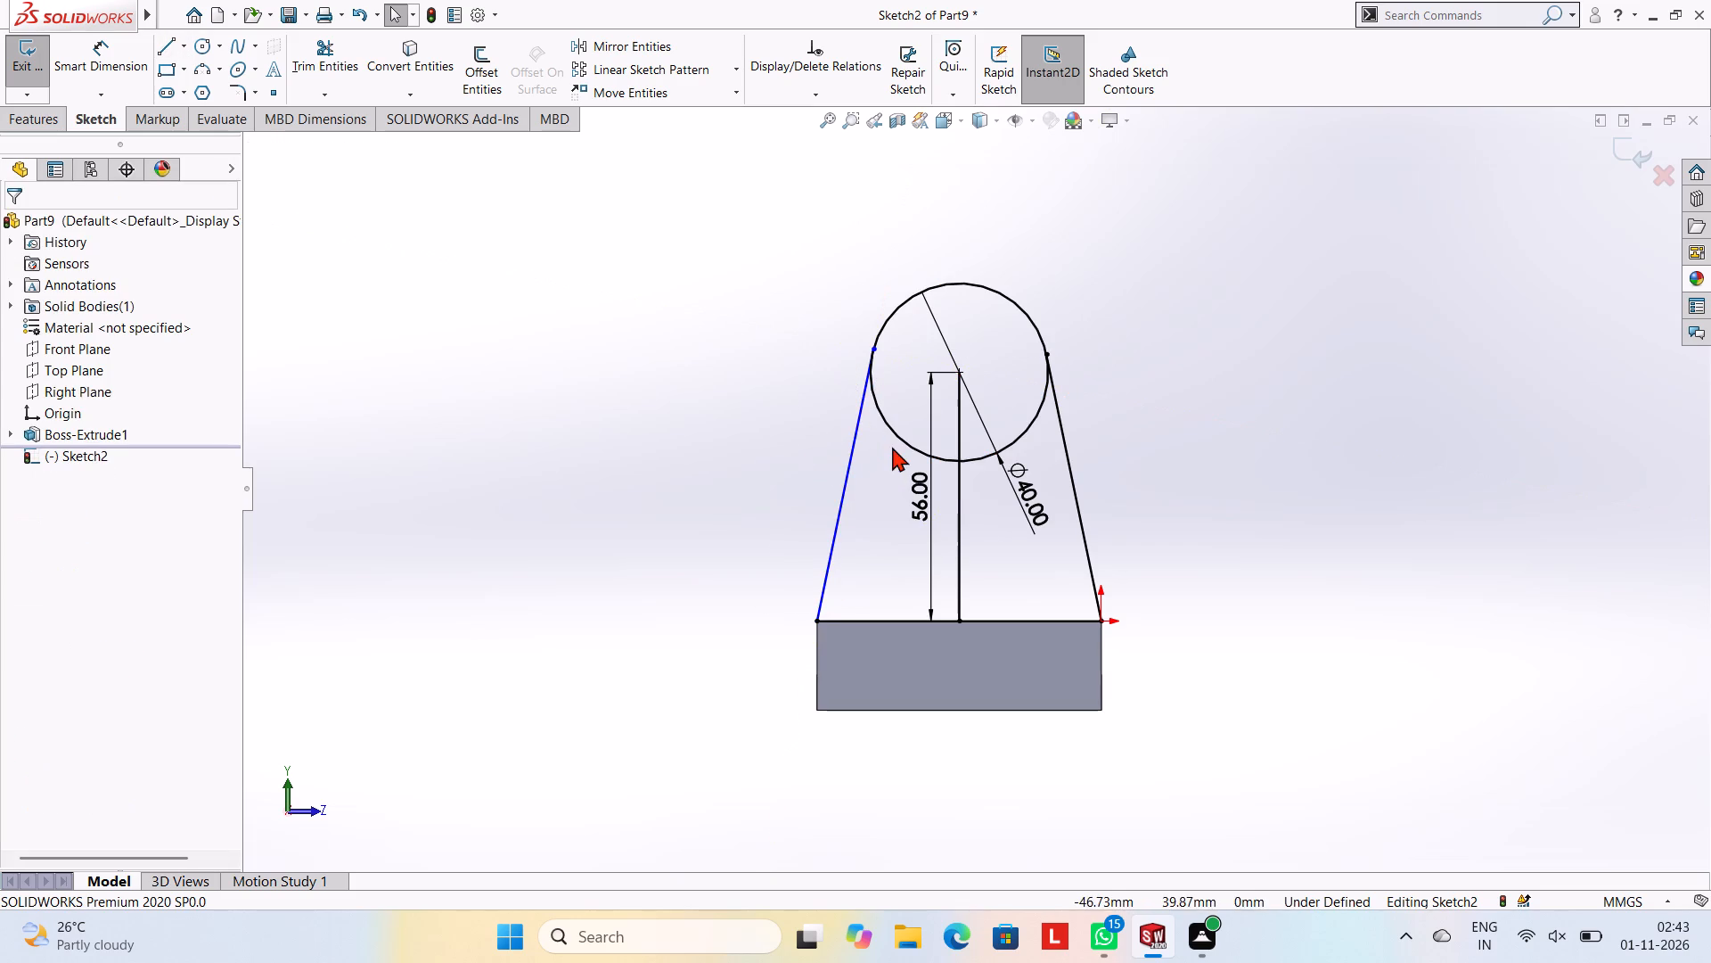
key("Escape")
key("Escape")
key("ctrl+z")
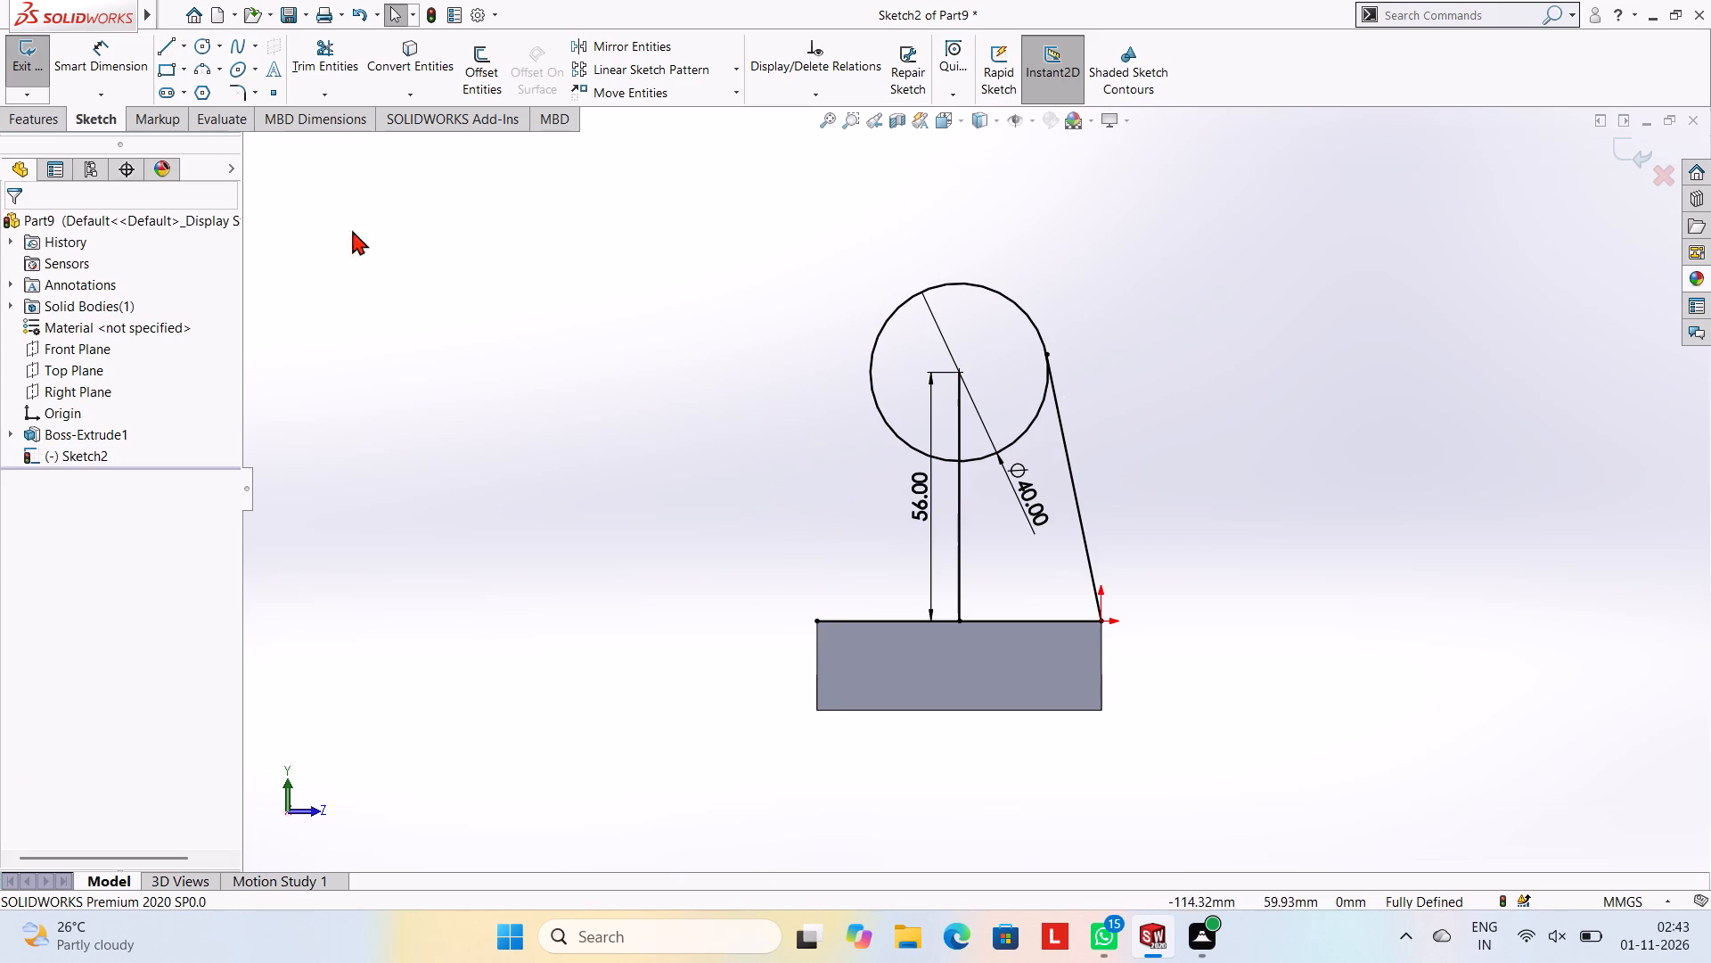
Draw a slanted line from the top edge's corner opposite the origin, tangent to the circle's nearer side.
left_click(160, 46)
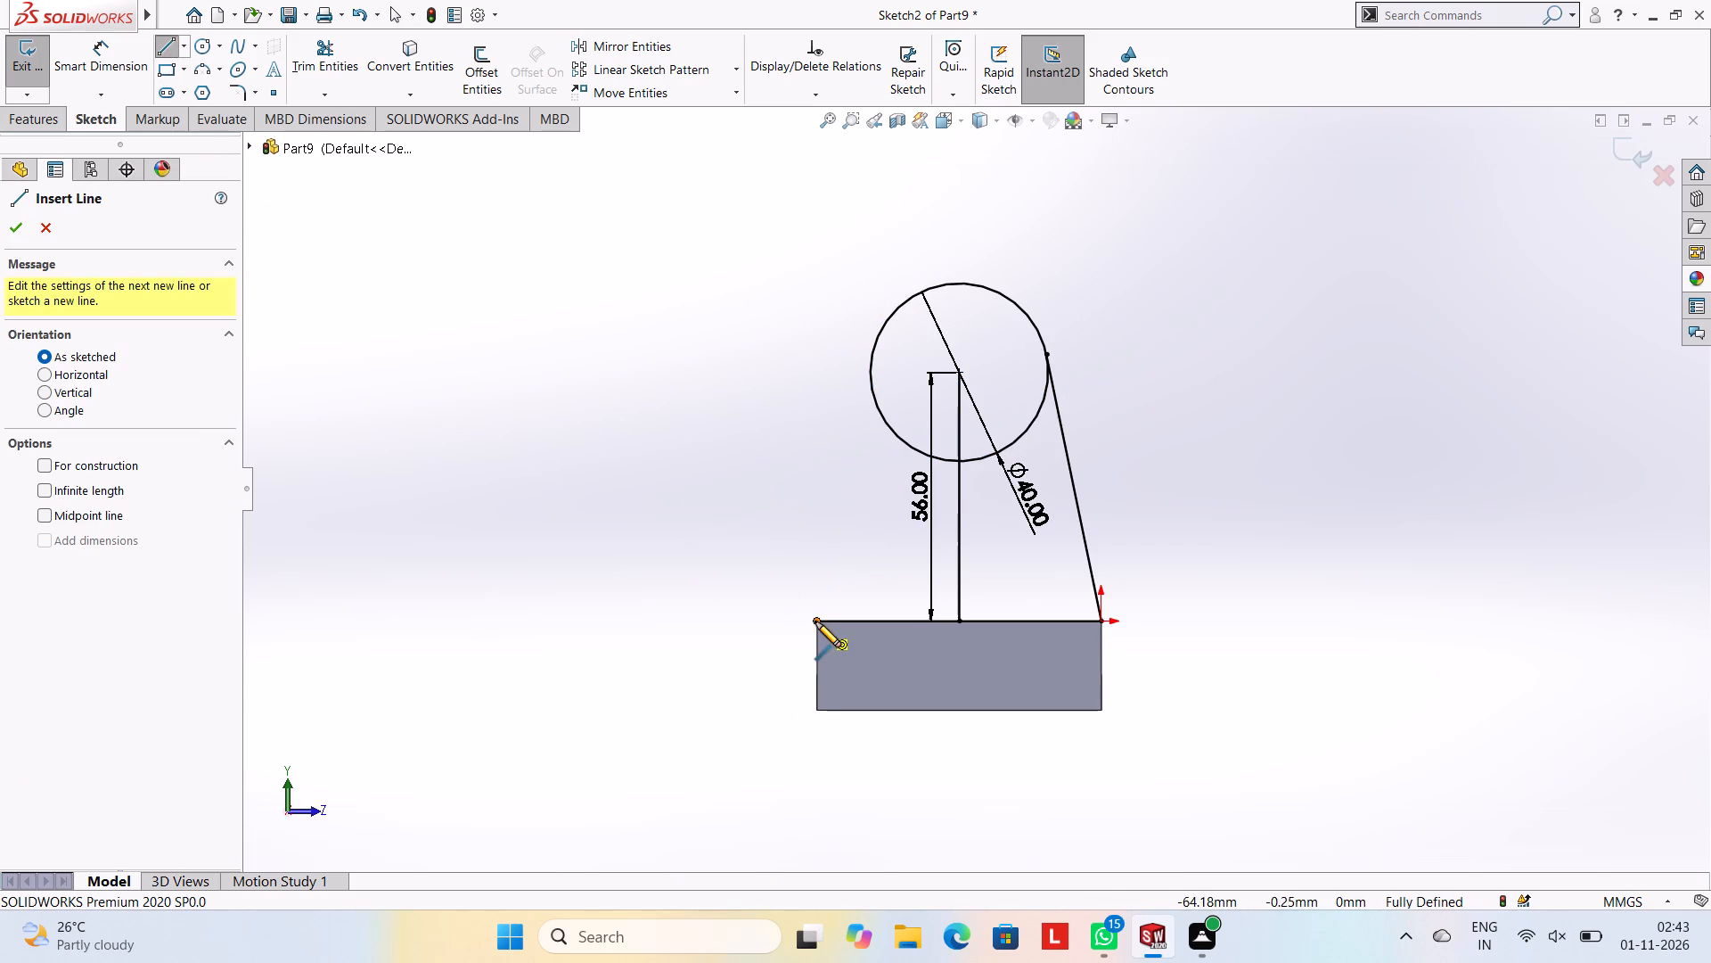
left_click(814, 618)
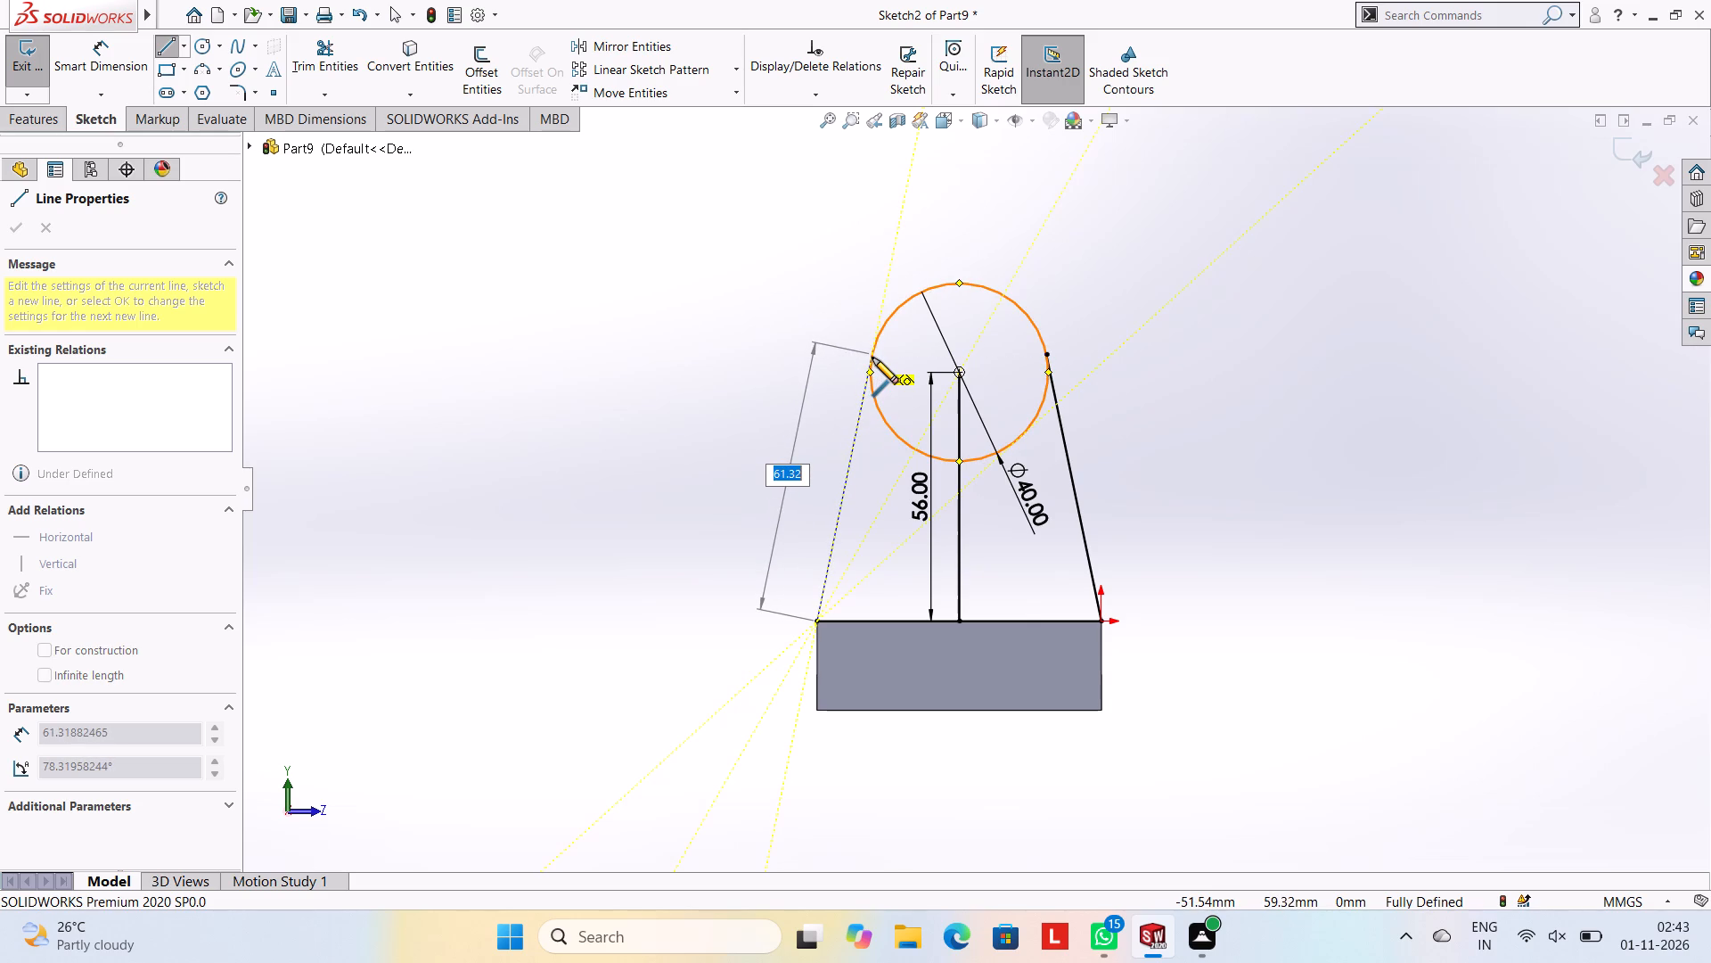
left_click(872, 358)
key("Escape")
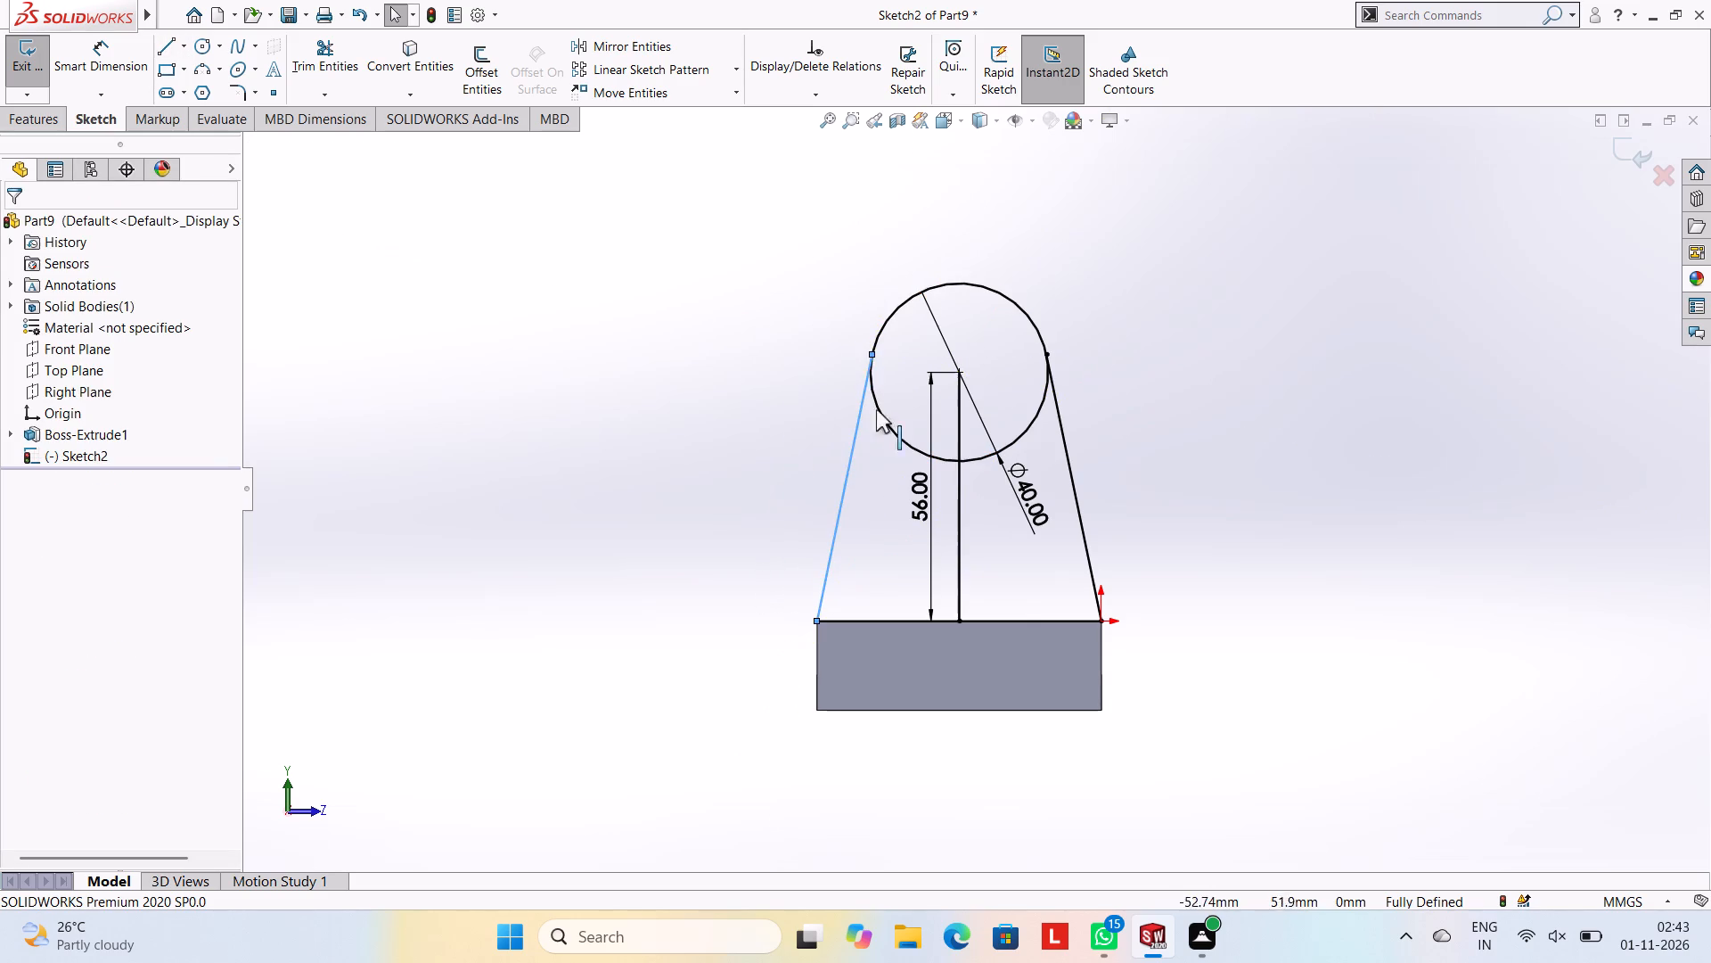
key("Escape")
key("Escape")
key("Escape")
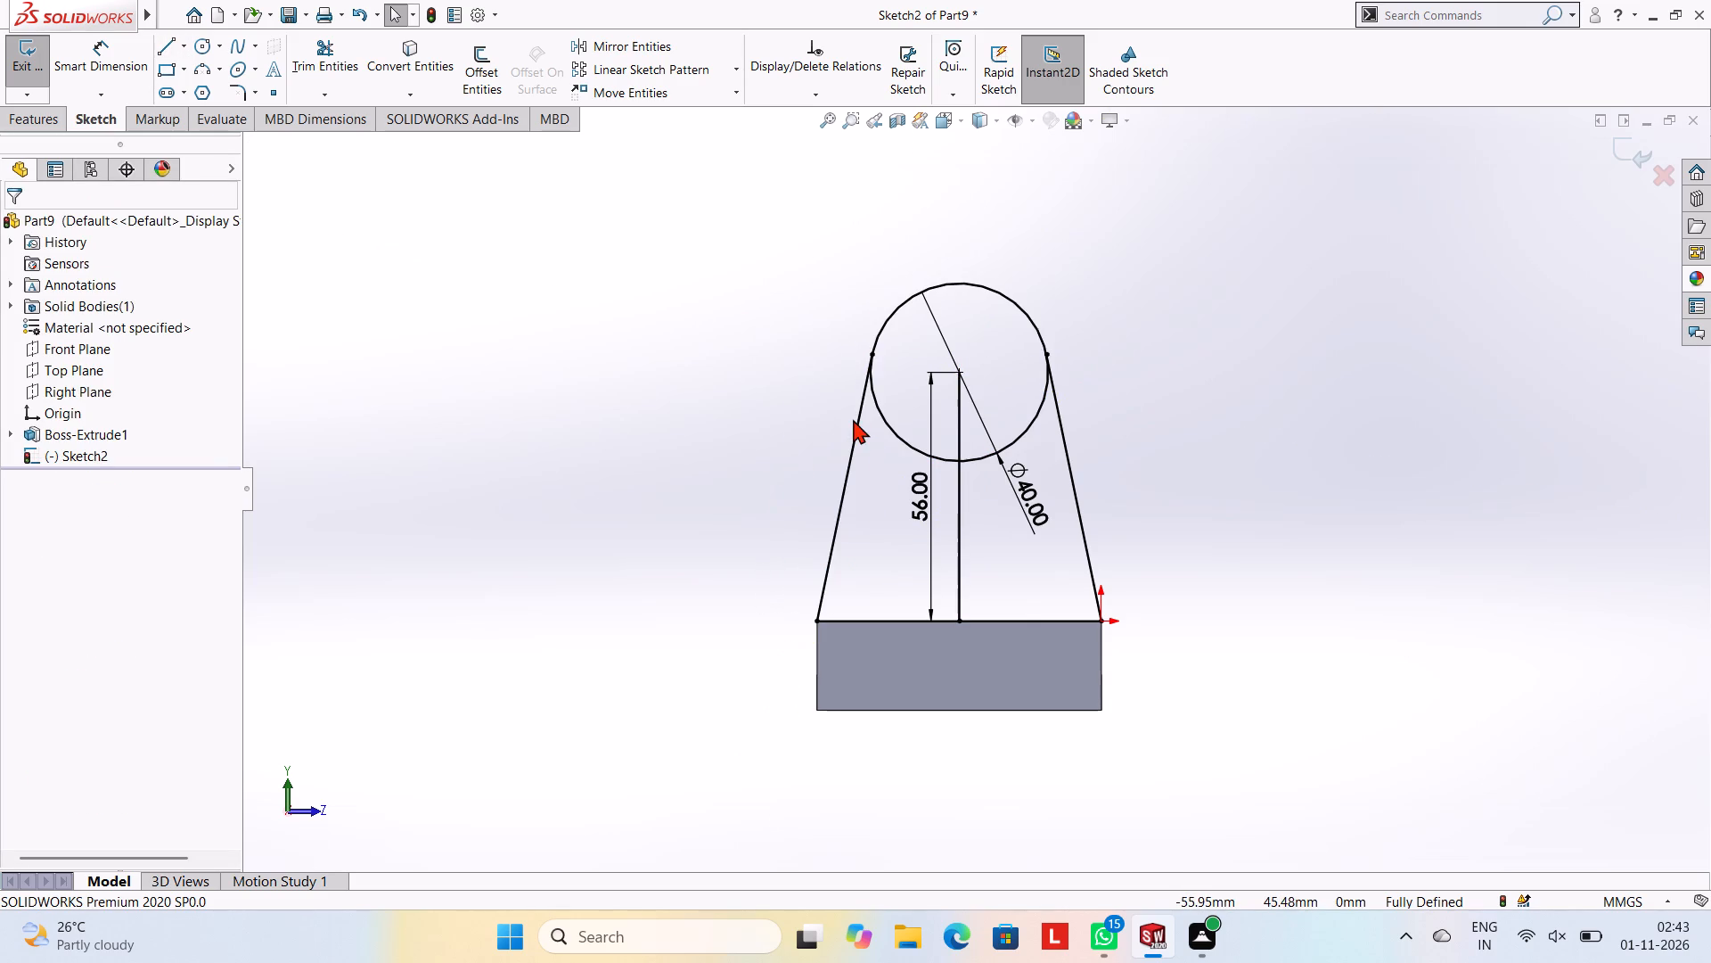
Apply a tangent relation between the 40 mm circle and each of the two slanted lines.
left_click(860, 423)
left_click(887, 327, "ctrl")
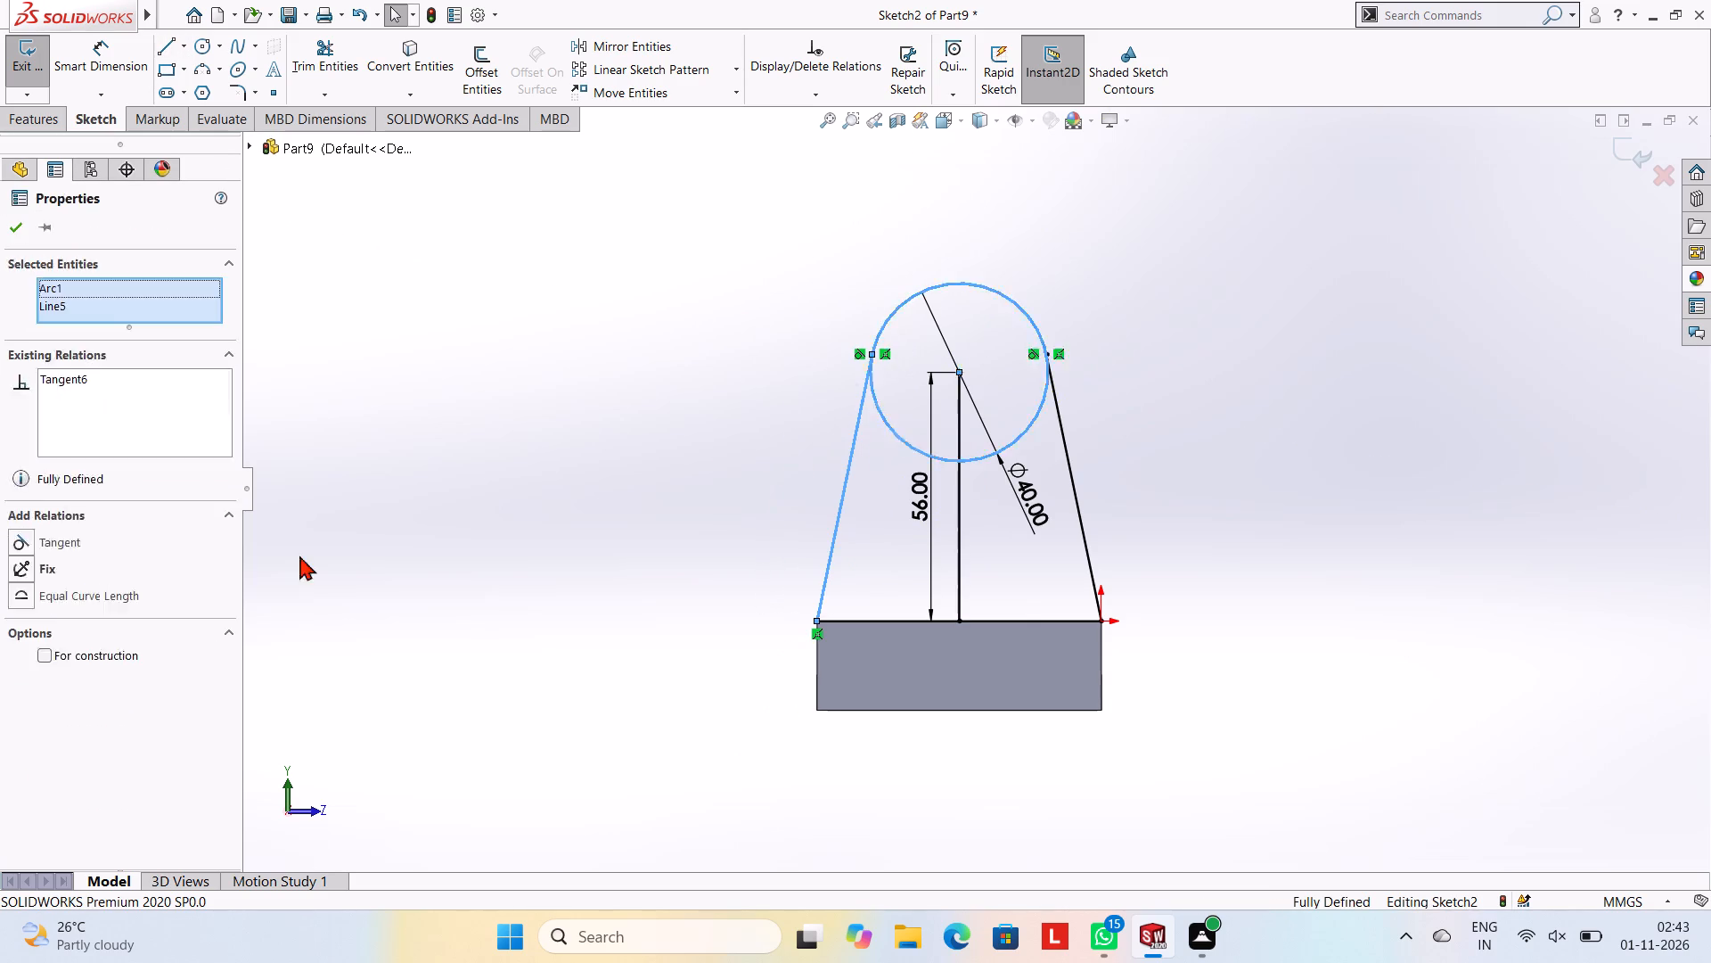
left_click(47, 540, "ctrl")
key("Escape")
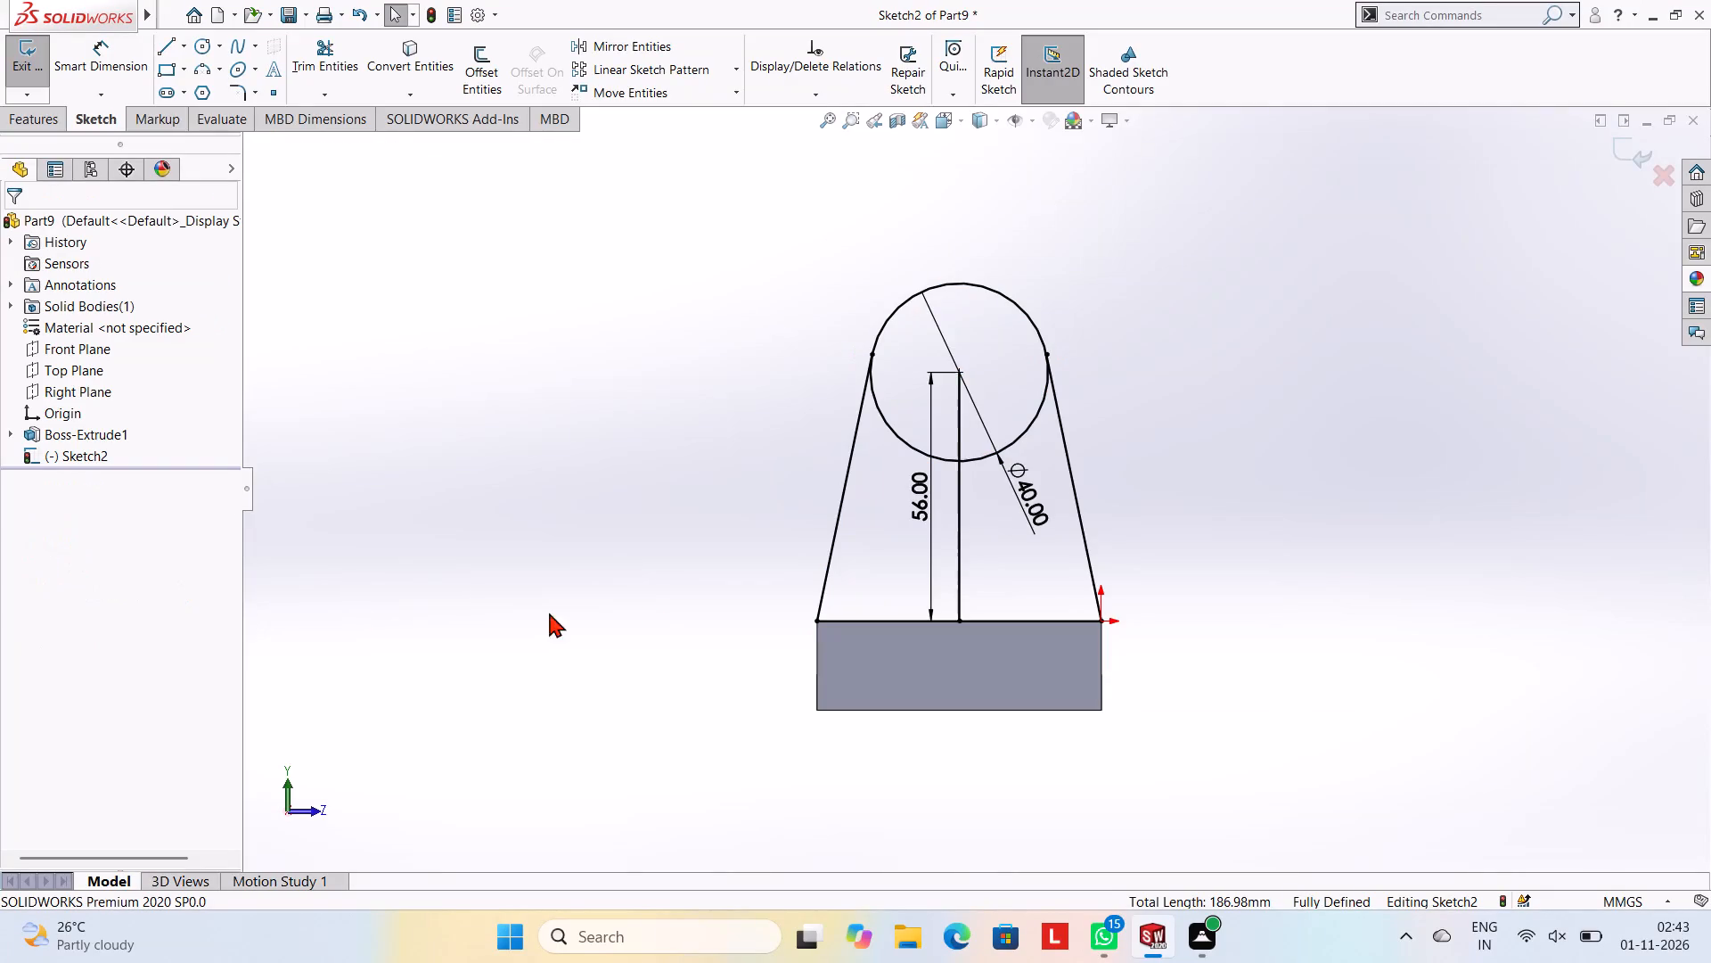
left_click(1031, 327)
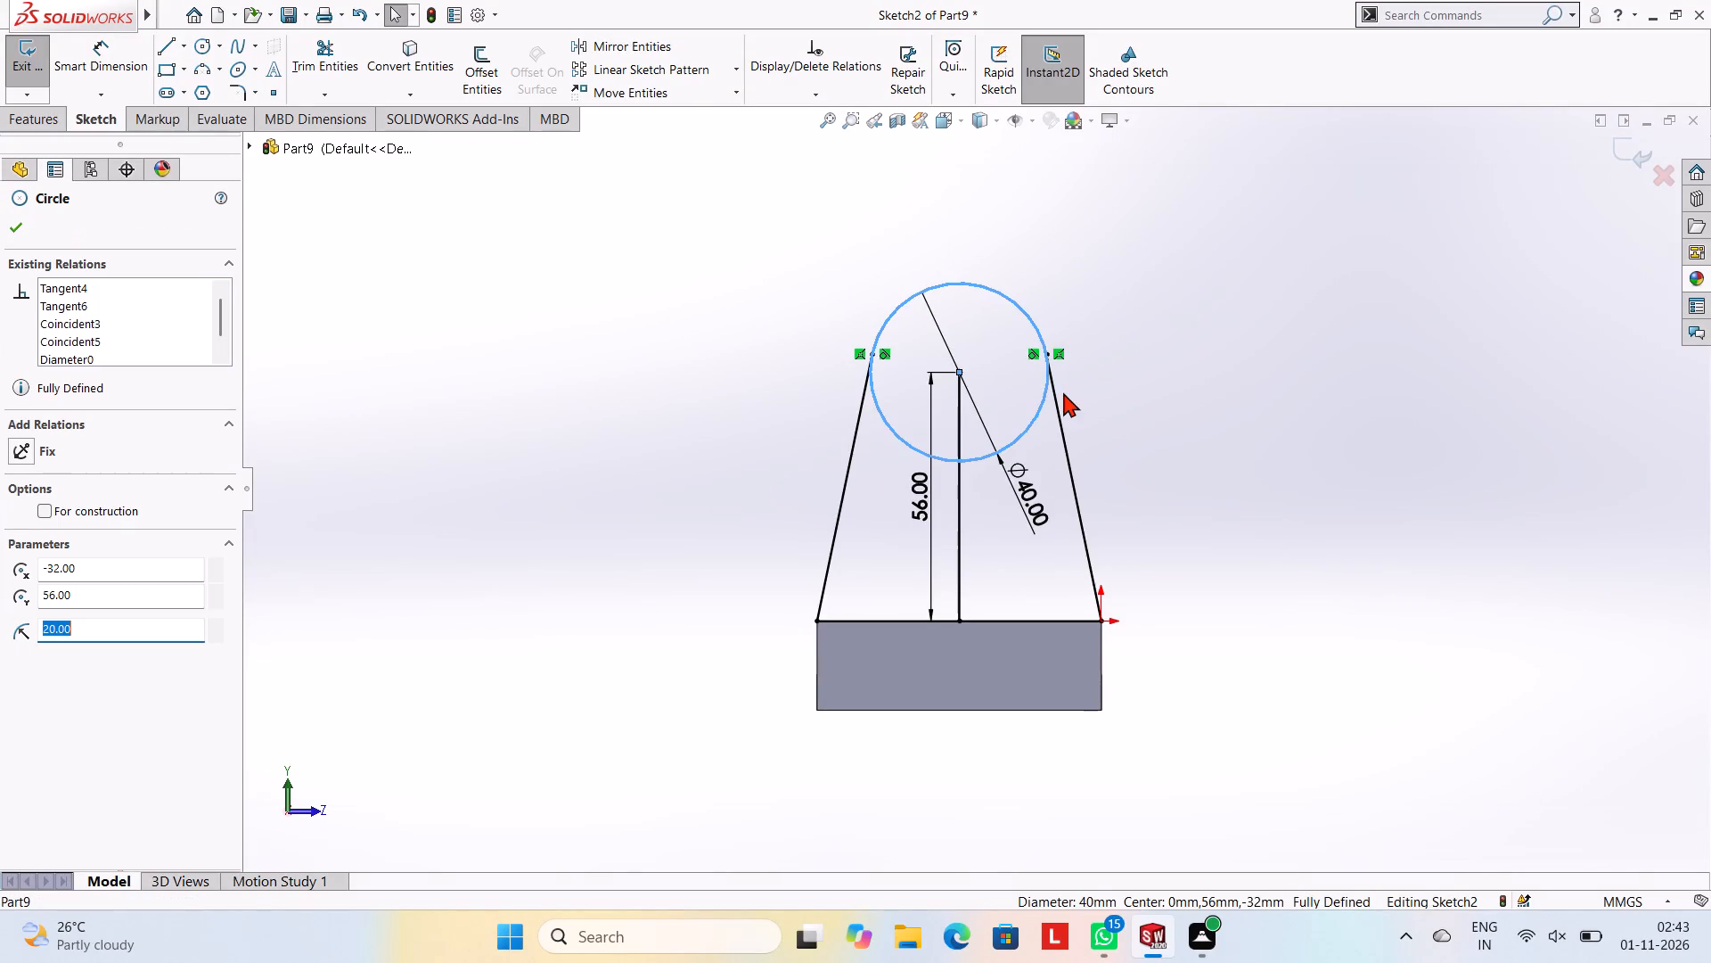
left_click(1059, 396, "ctrl")
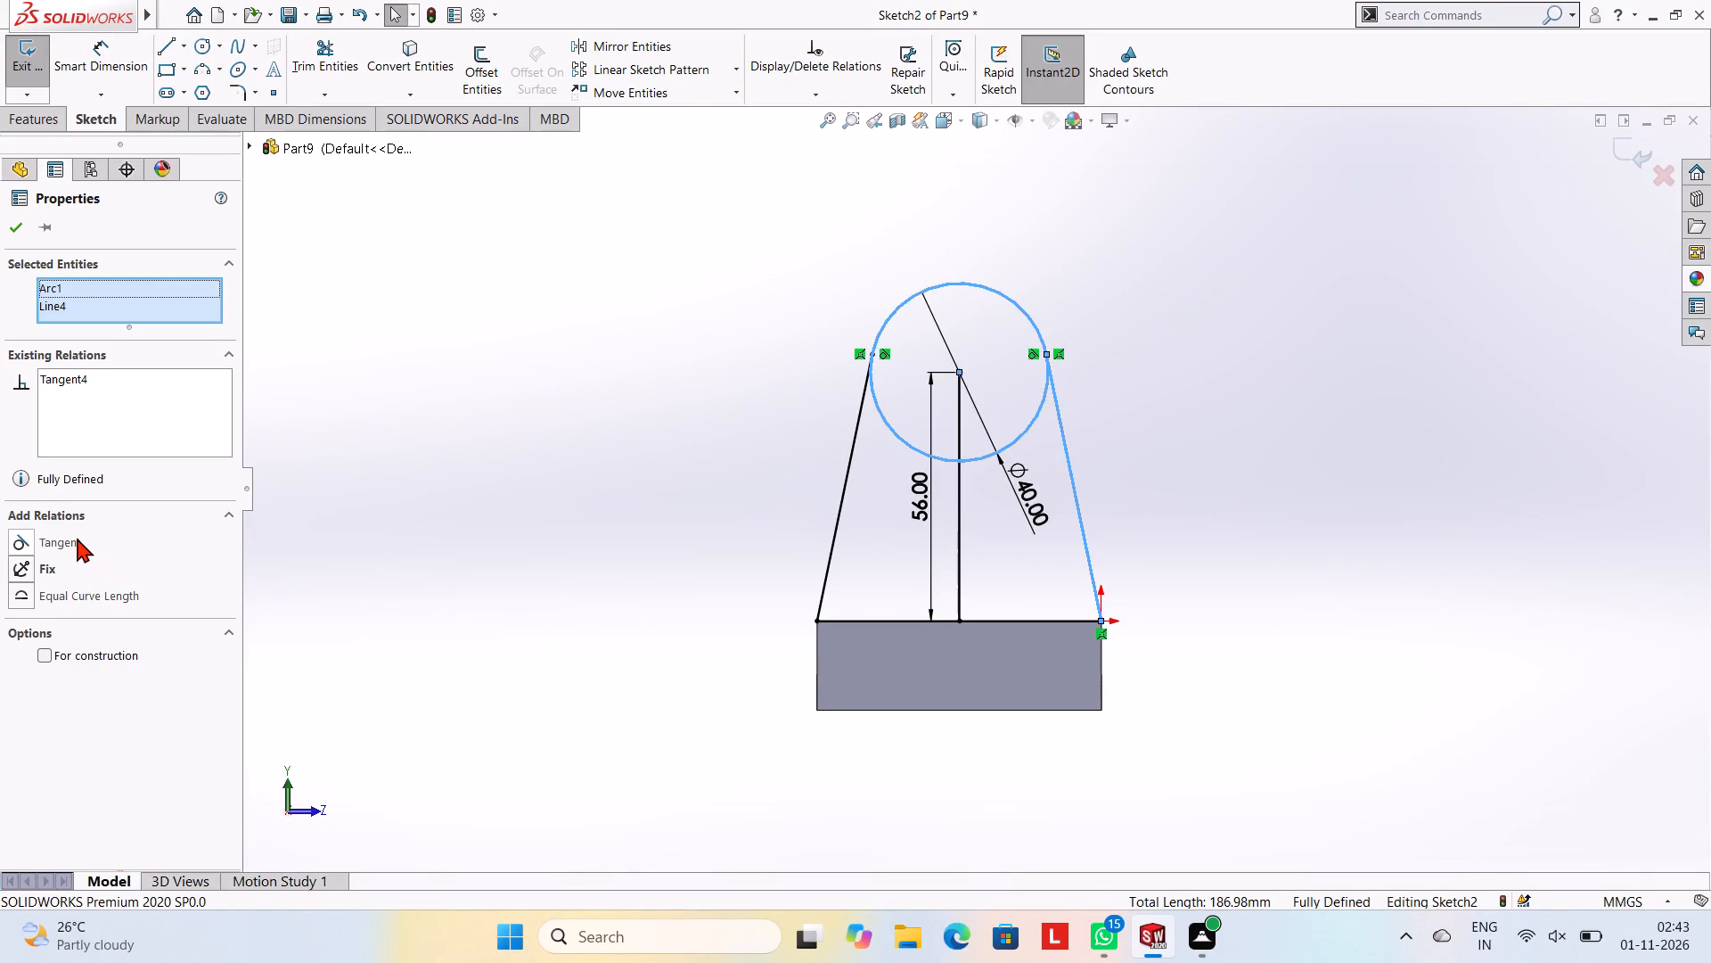
left_click(77, 538, "ctrl")
key("Escape")
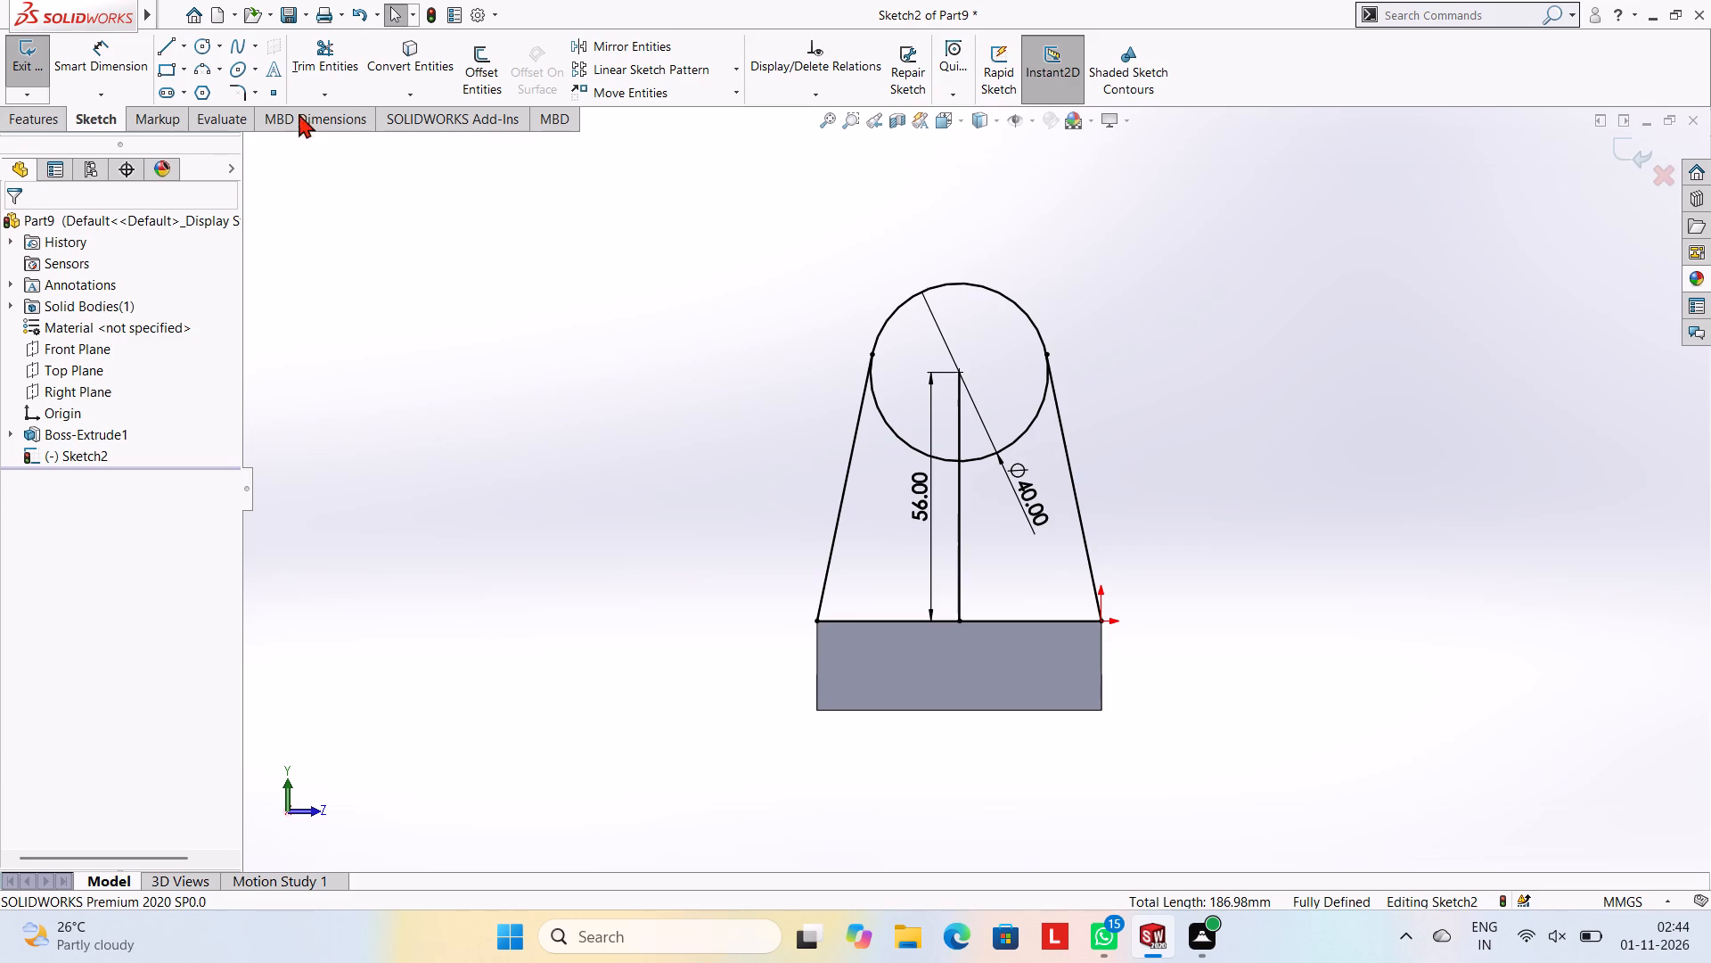
Trim away the circle's lower arcs between the two slanted lines, keeping the rounded top.
left_click(326, 67)
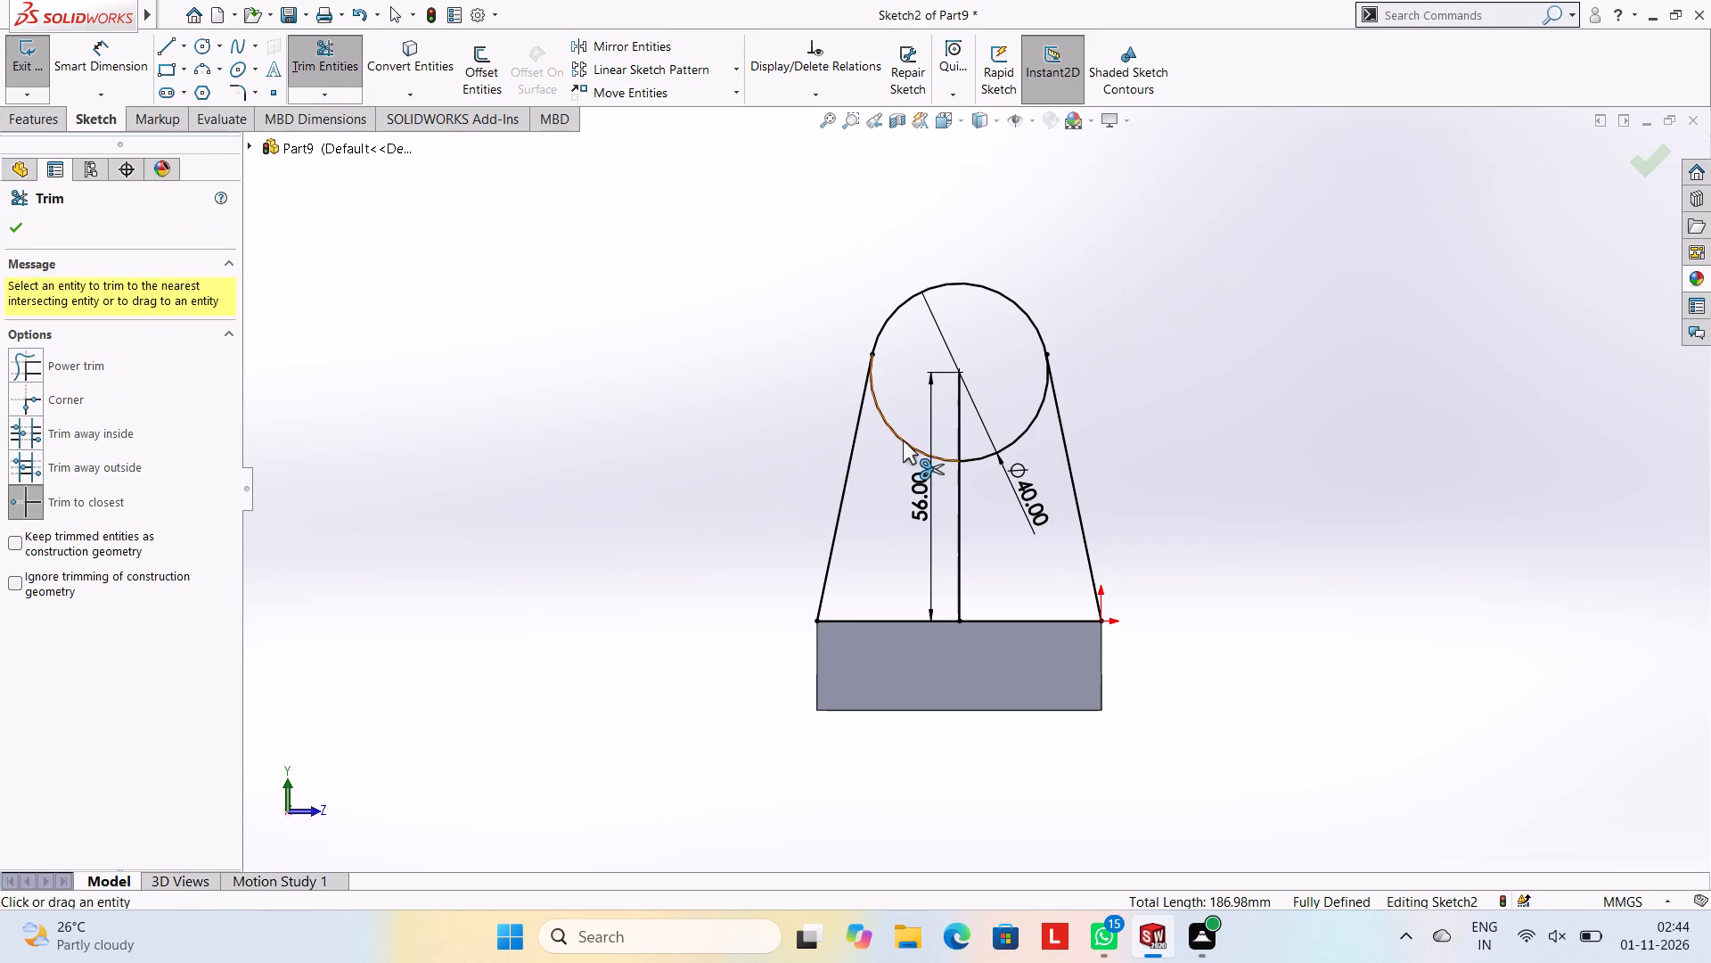
left_click(903, 440)
left_click(1025, 434)
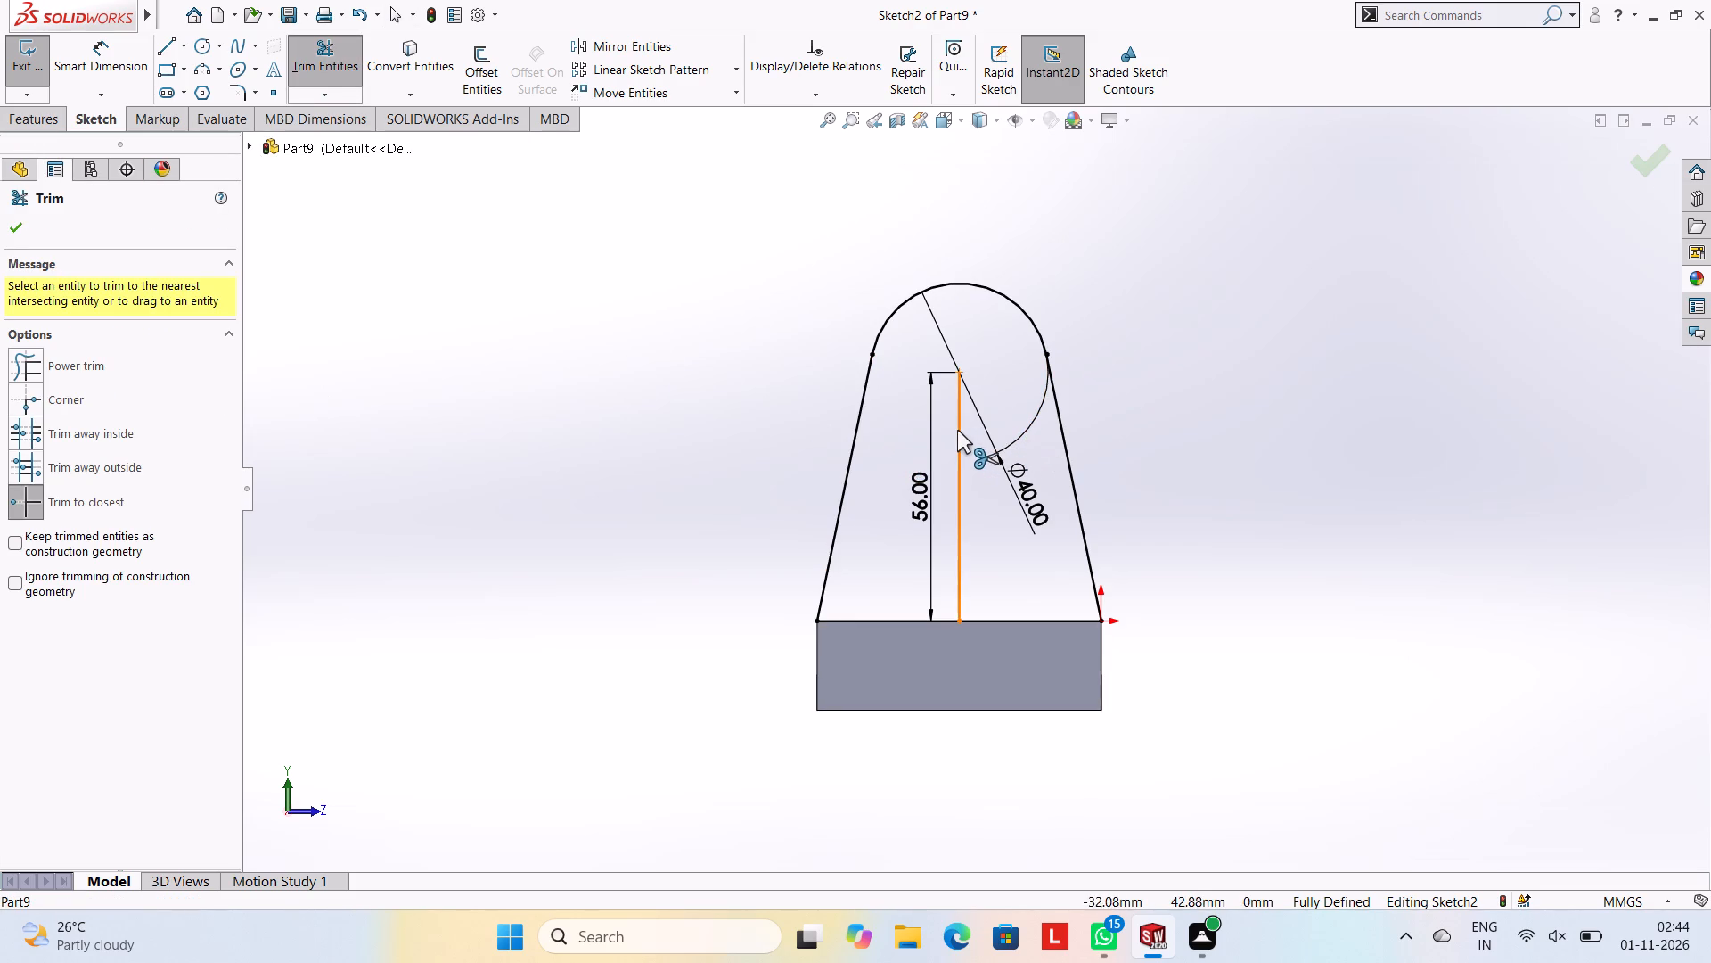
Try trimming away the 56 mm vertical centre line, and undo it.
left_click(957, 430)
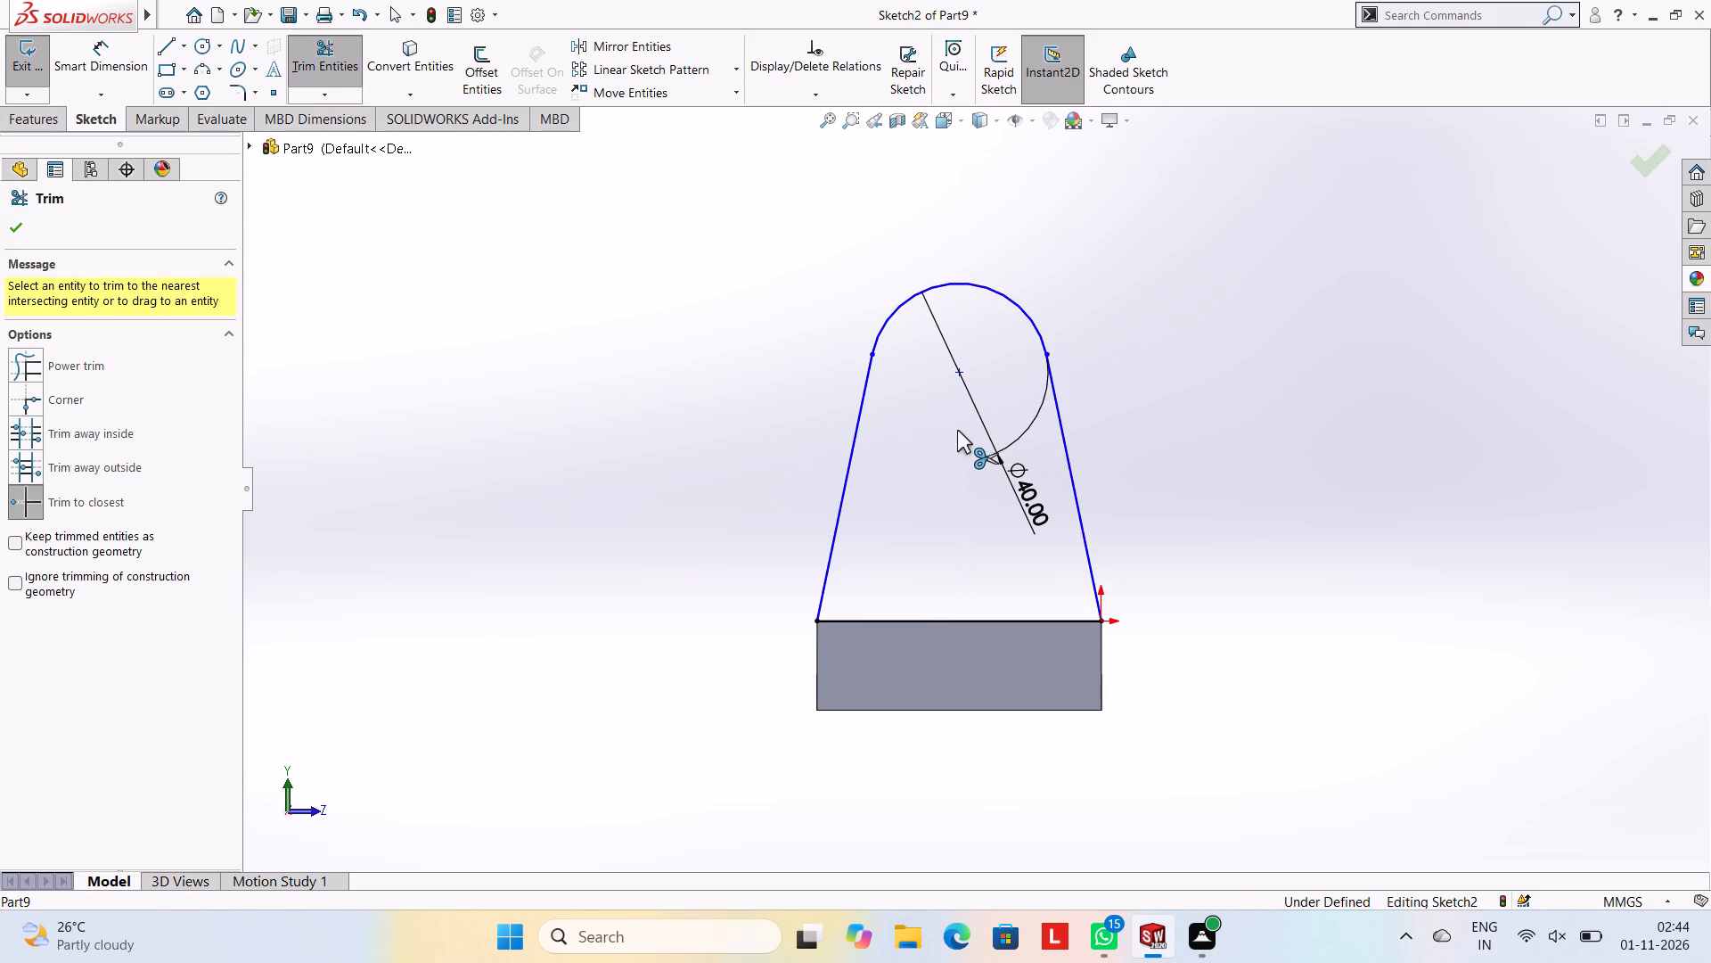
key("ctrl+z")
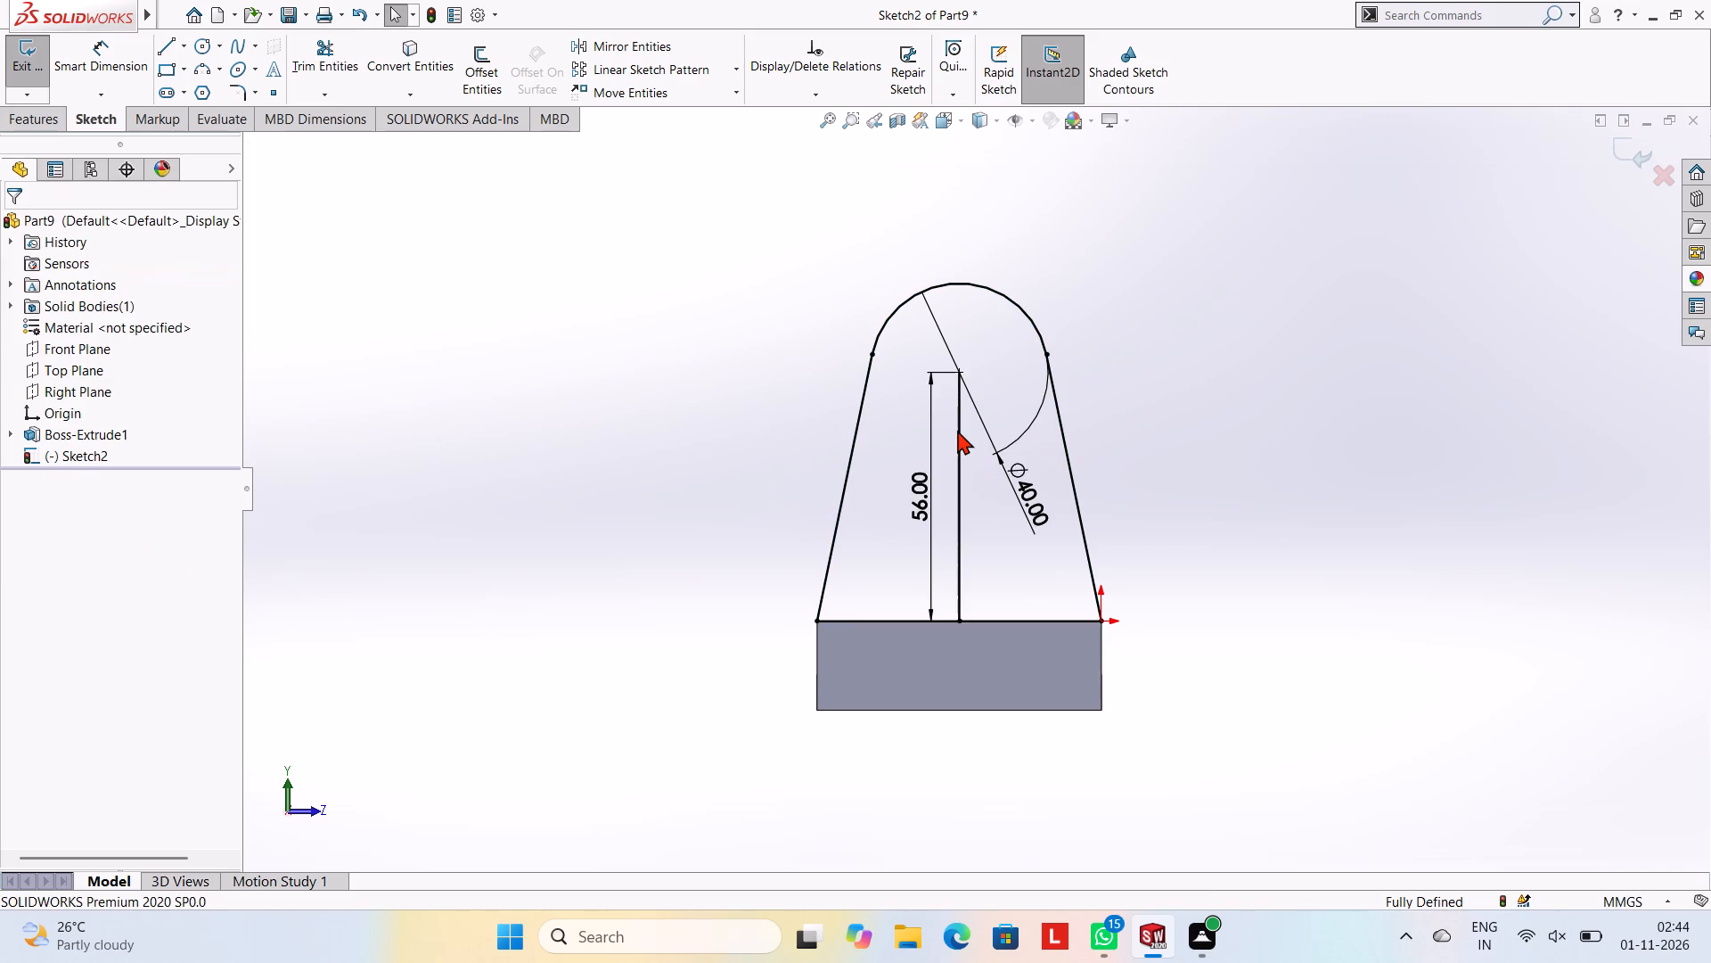
Extrude the tapered, round-topped profile 14 mm blind in the reversed direction, over the base, merged with it.
left_click(37, 128)
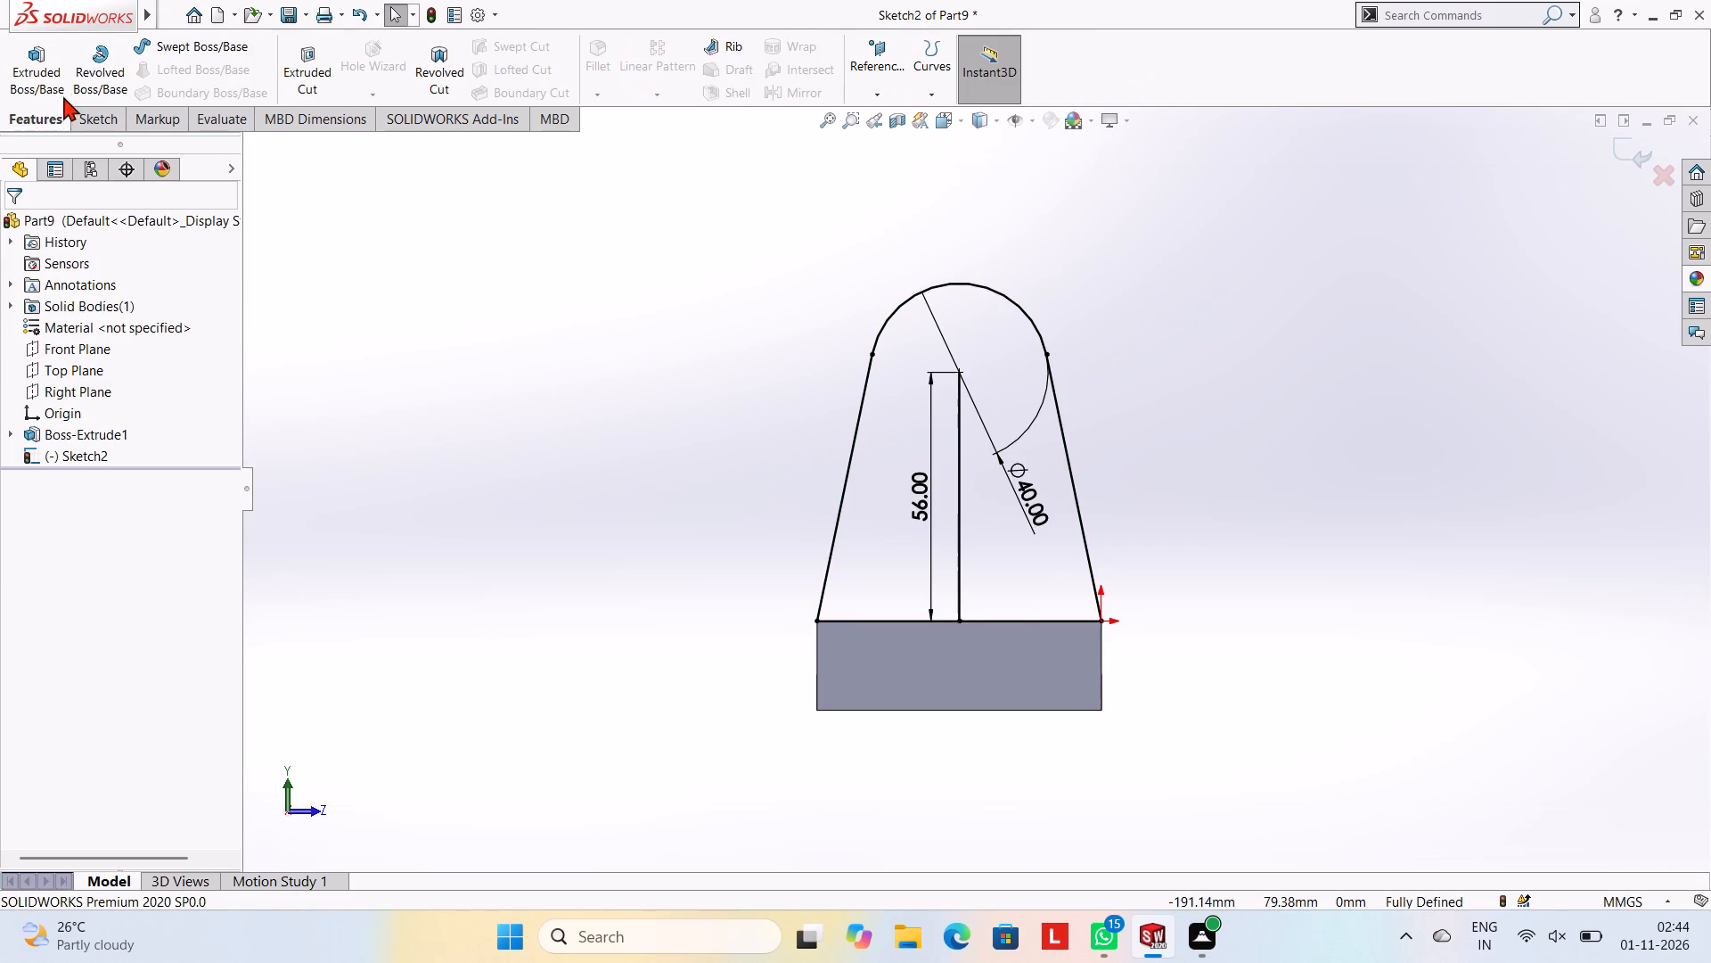
left_click(45, 71)
left_click(933, 424)
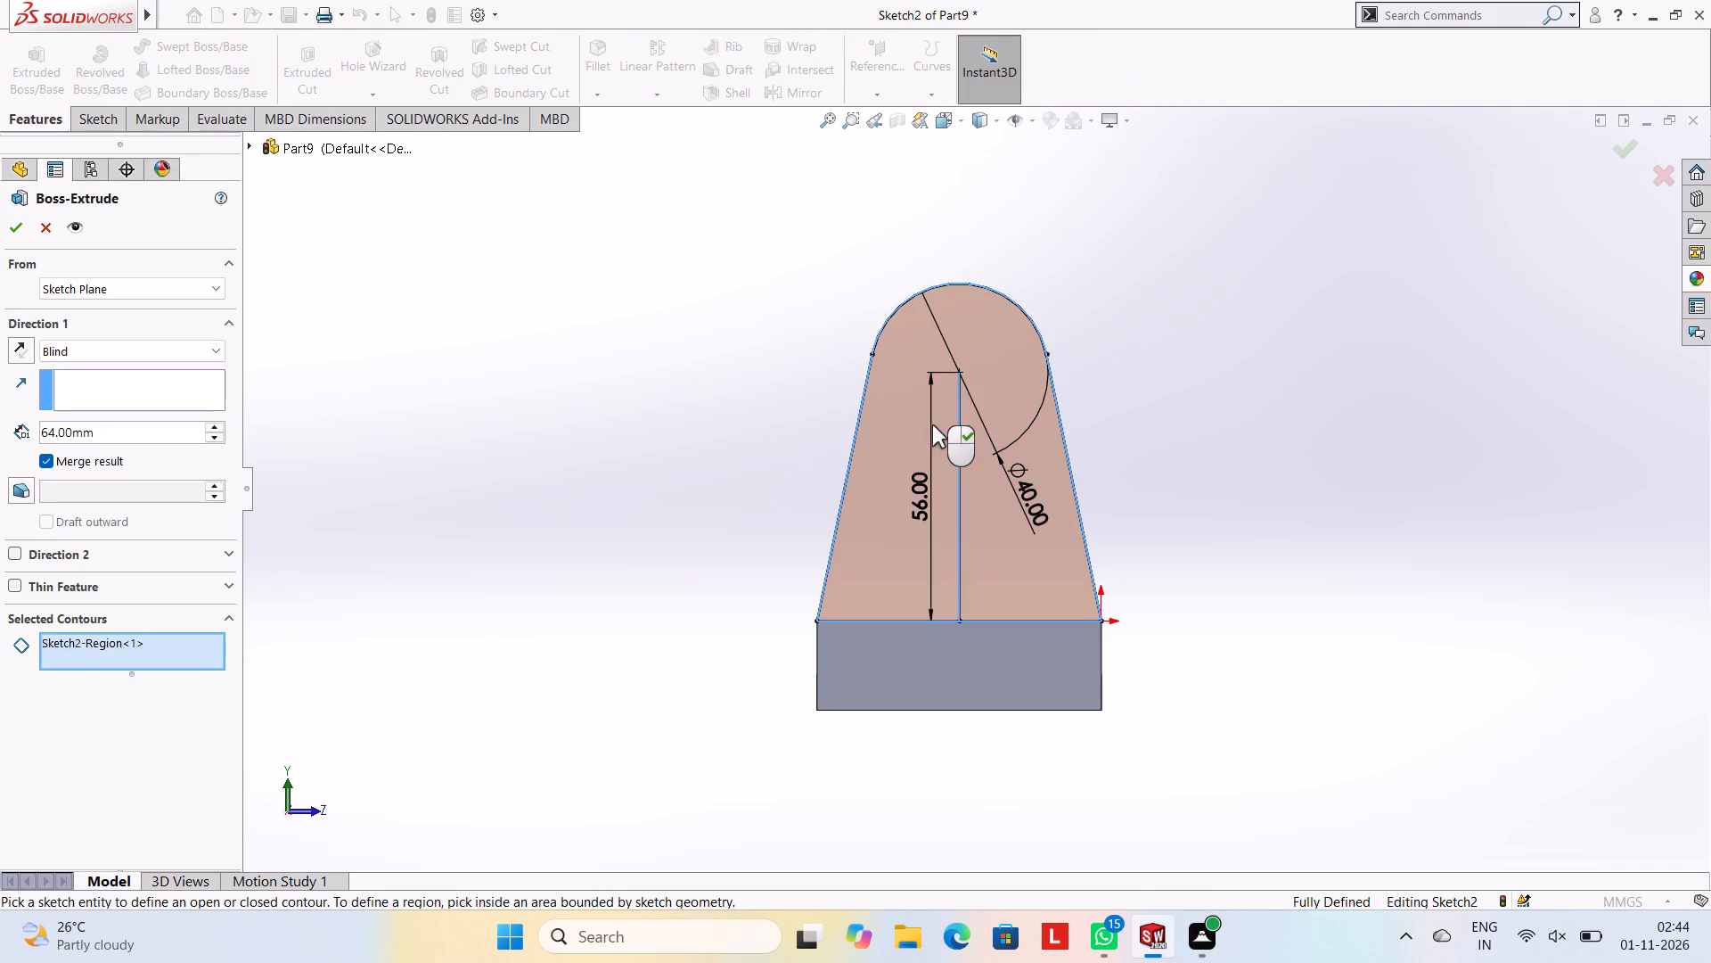
middle_click_drag(1129, 342, 1066, 454)
left_click(116, 437)
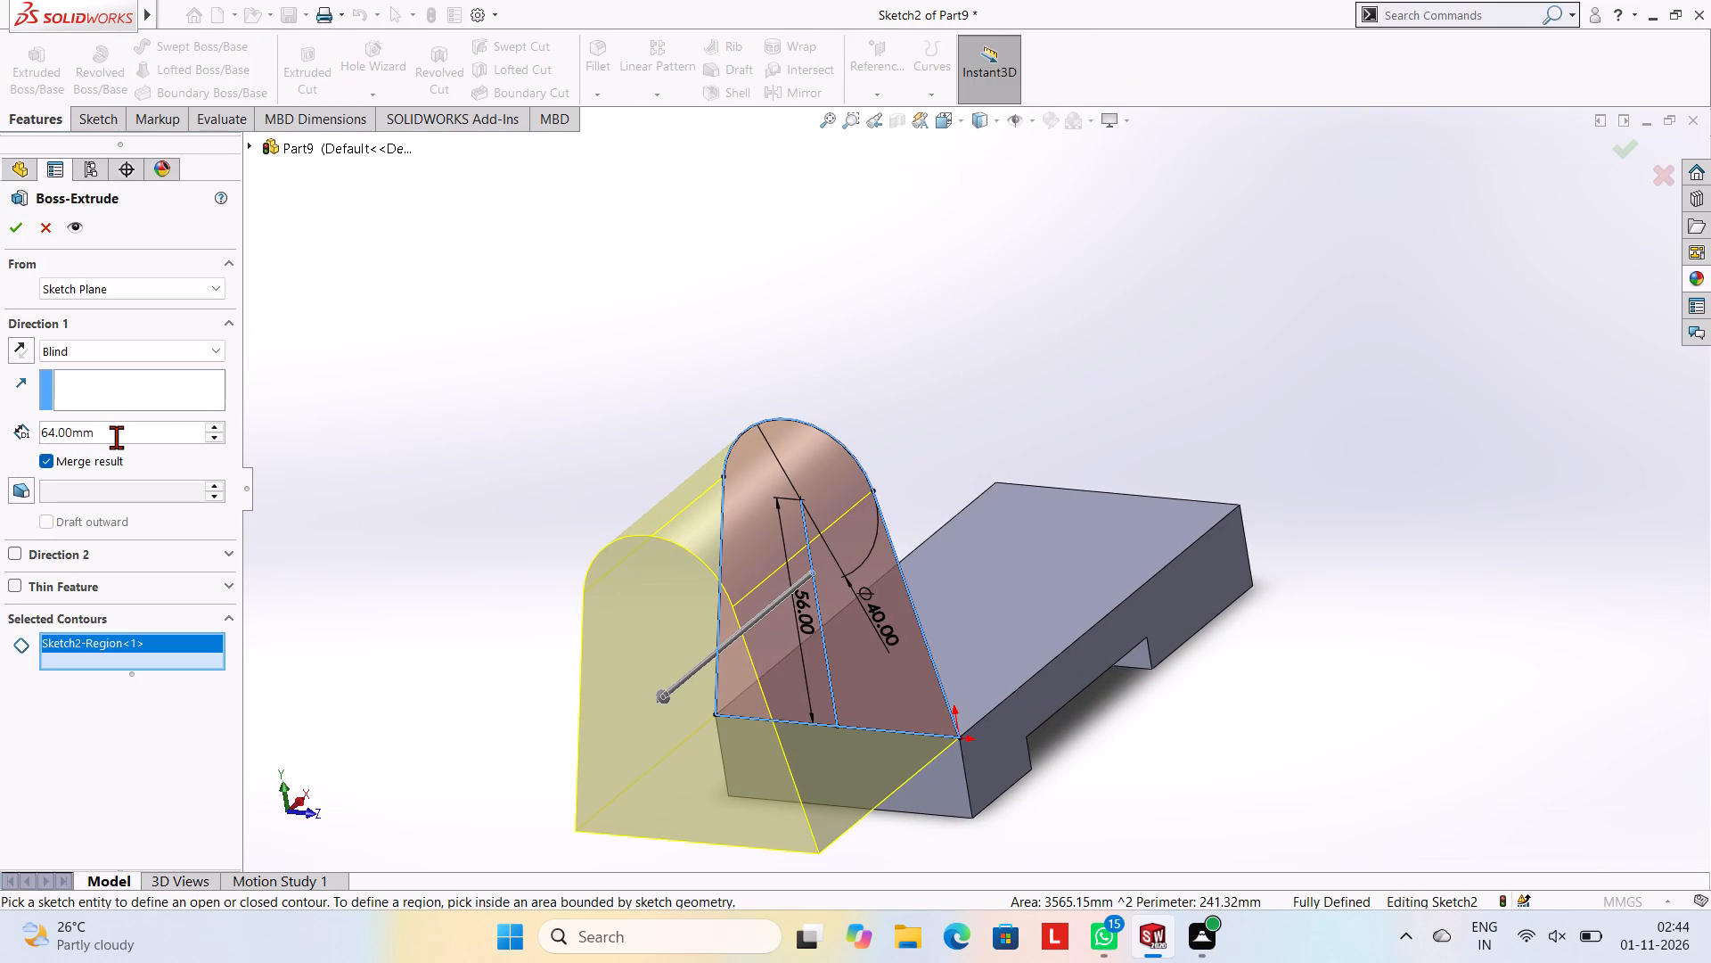
key("BackSpace")
key("BackSpace")
key("BackSpace")
key("BackSpace")
key("BackSpace")
key("BackSpace")
key("BackSpace")
key("BackSpace")
key("BackSpace")
key("BackSpace")
key("BackSpace")
key("BackSpace")
key("BackSpace")
key("BackSpace")
key("BackSpace")
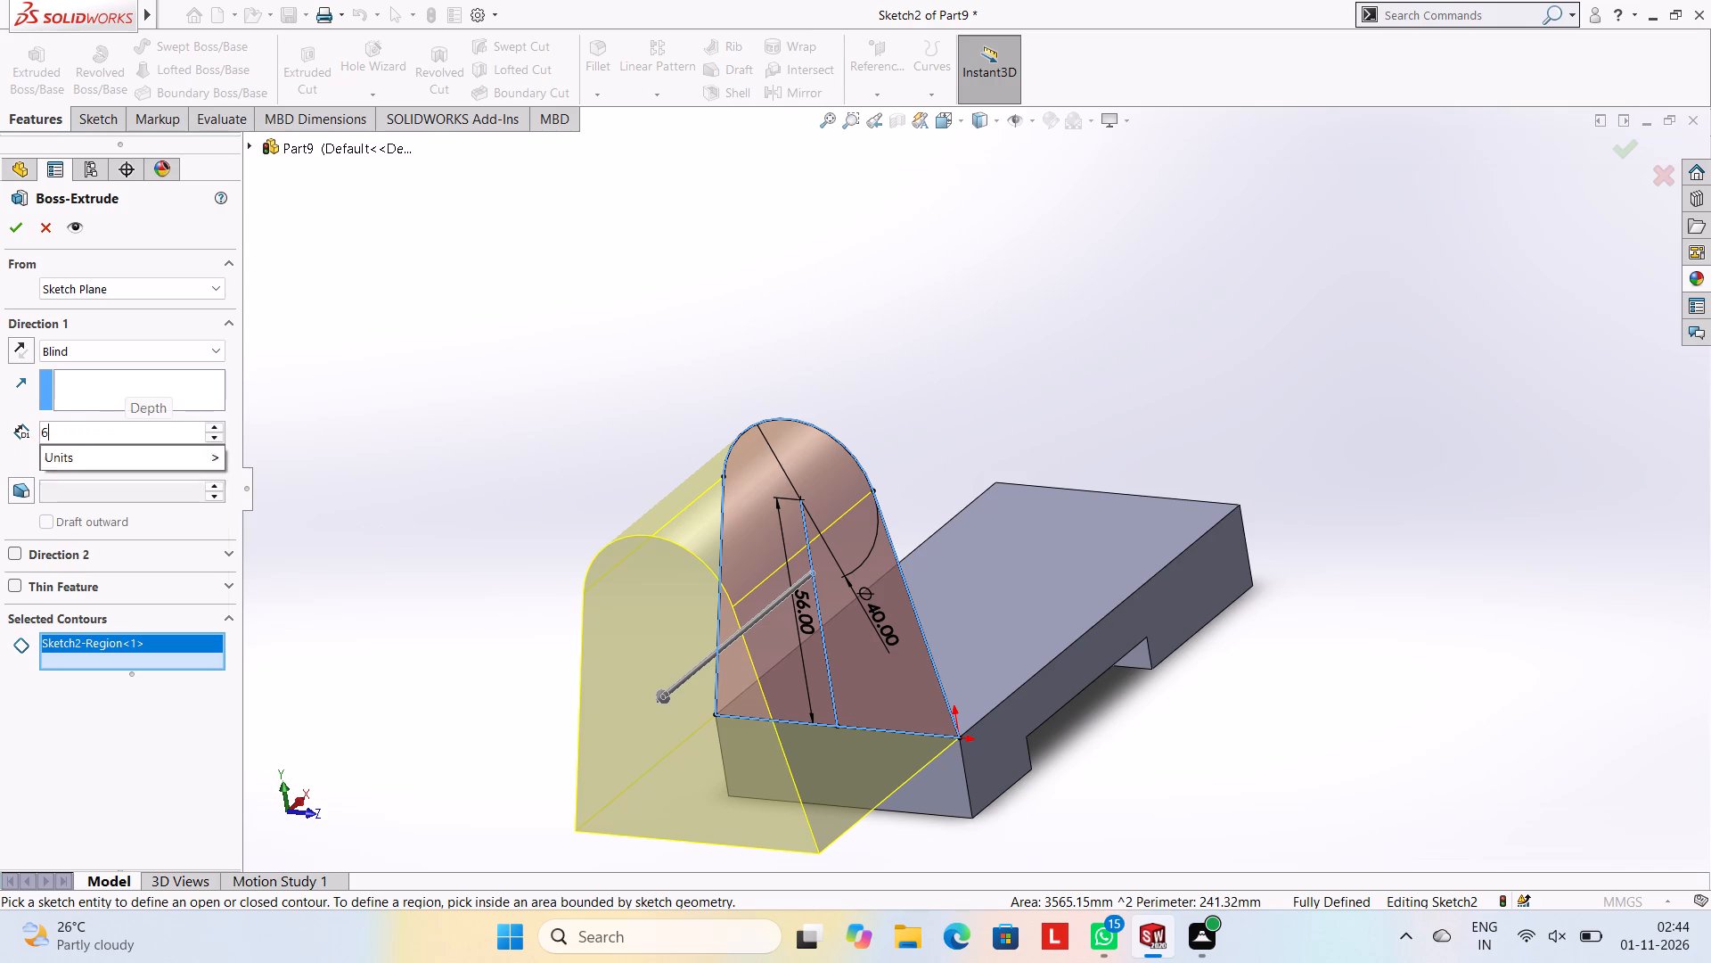
type("14")
key("Return")
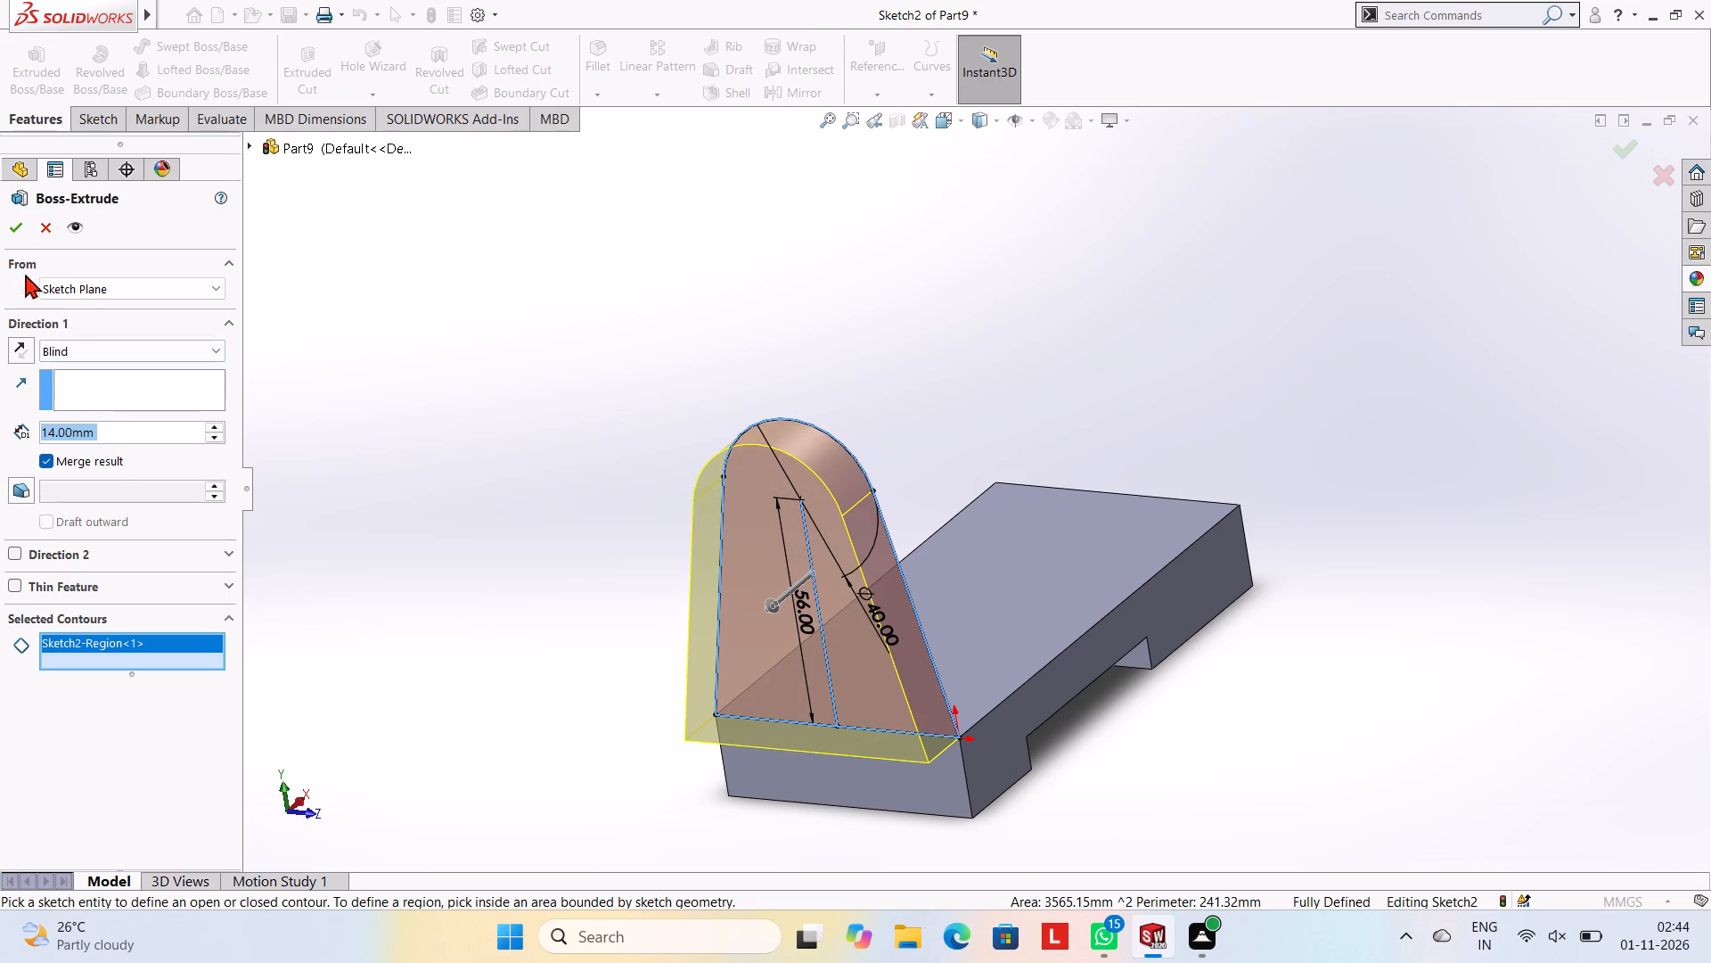
left_click(22, 350)
left_click(14, 228)
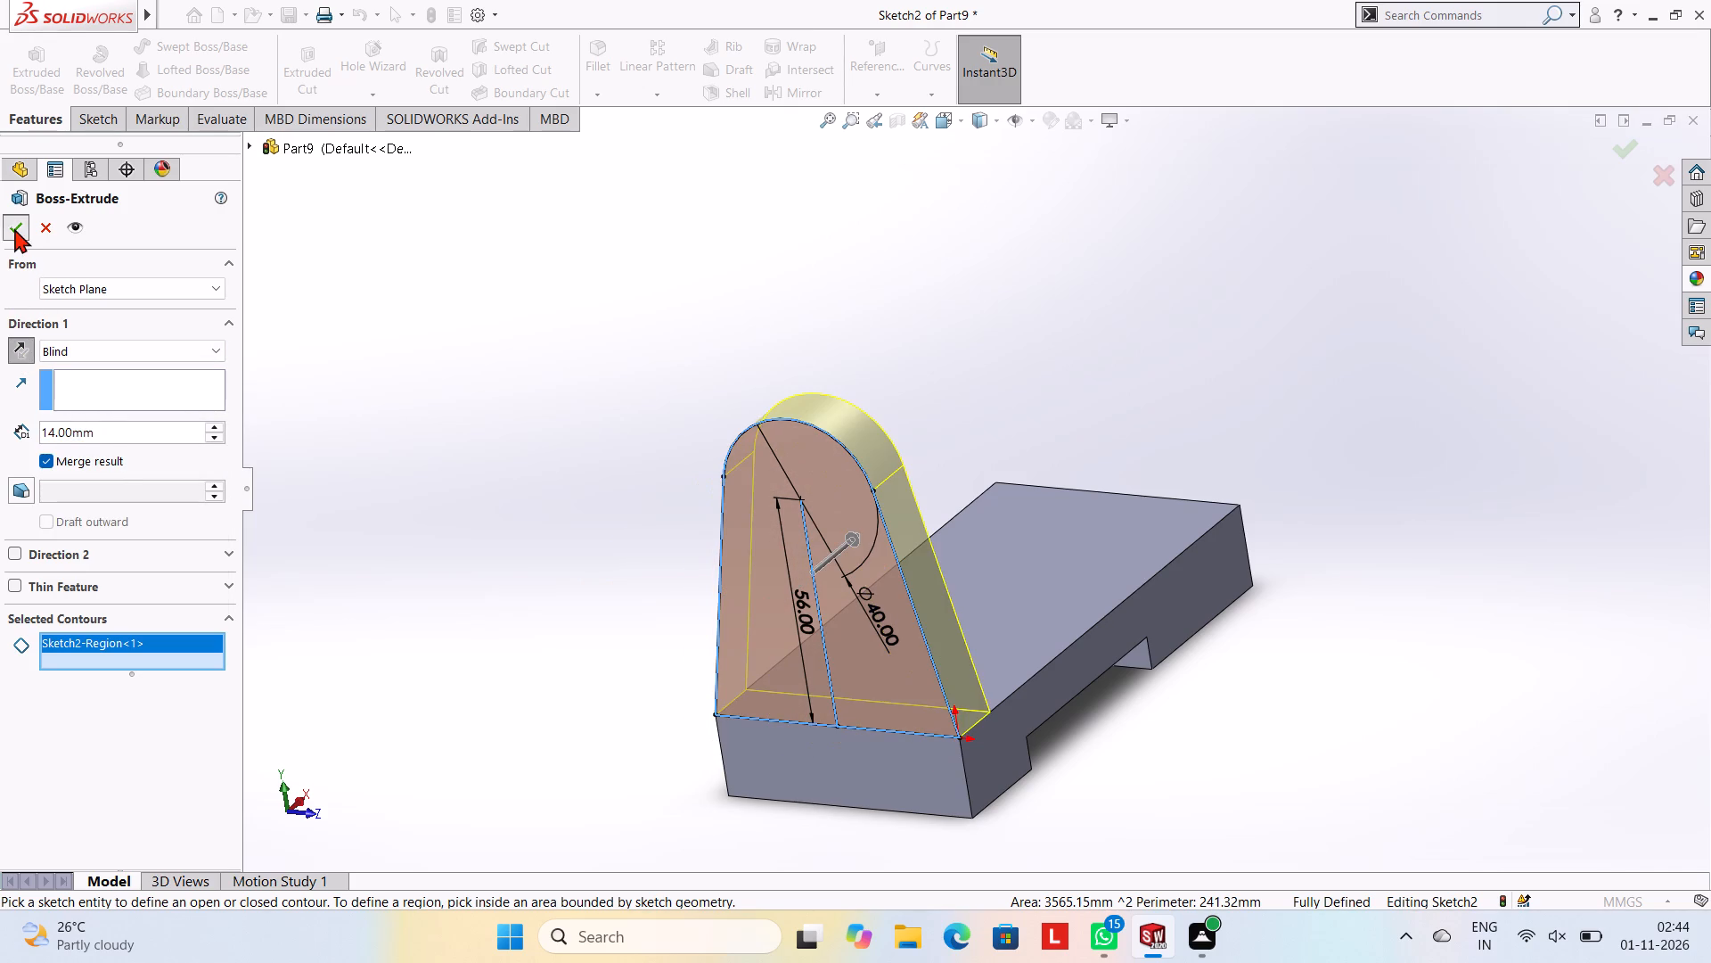
left_click(474, 325)
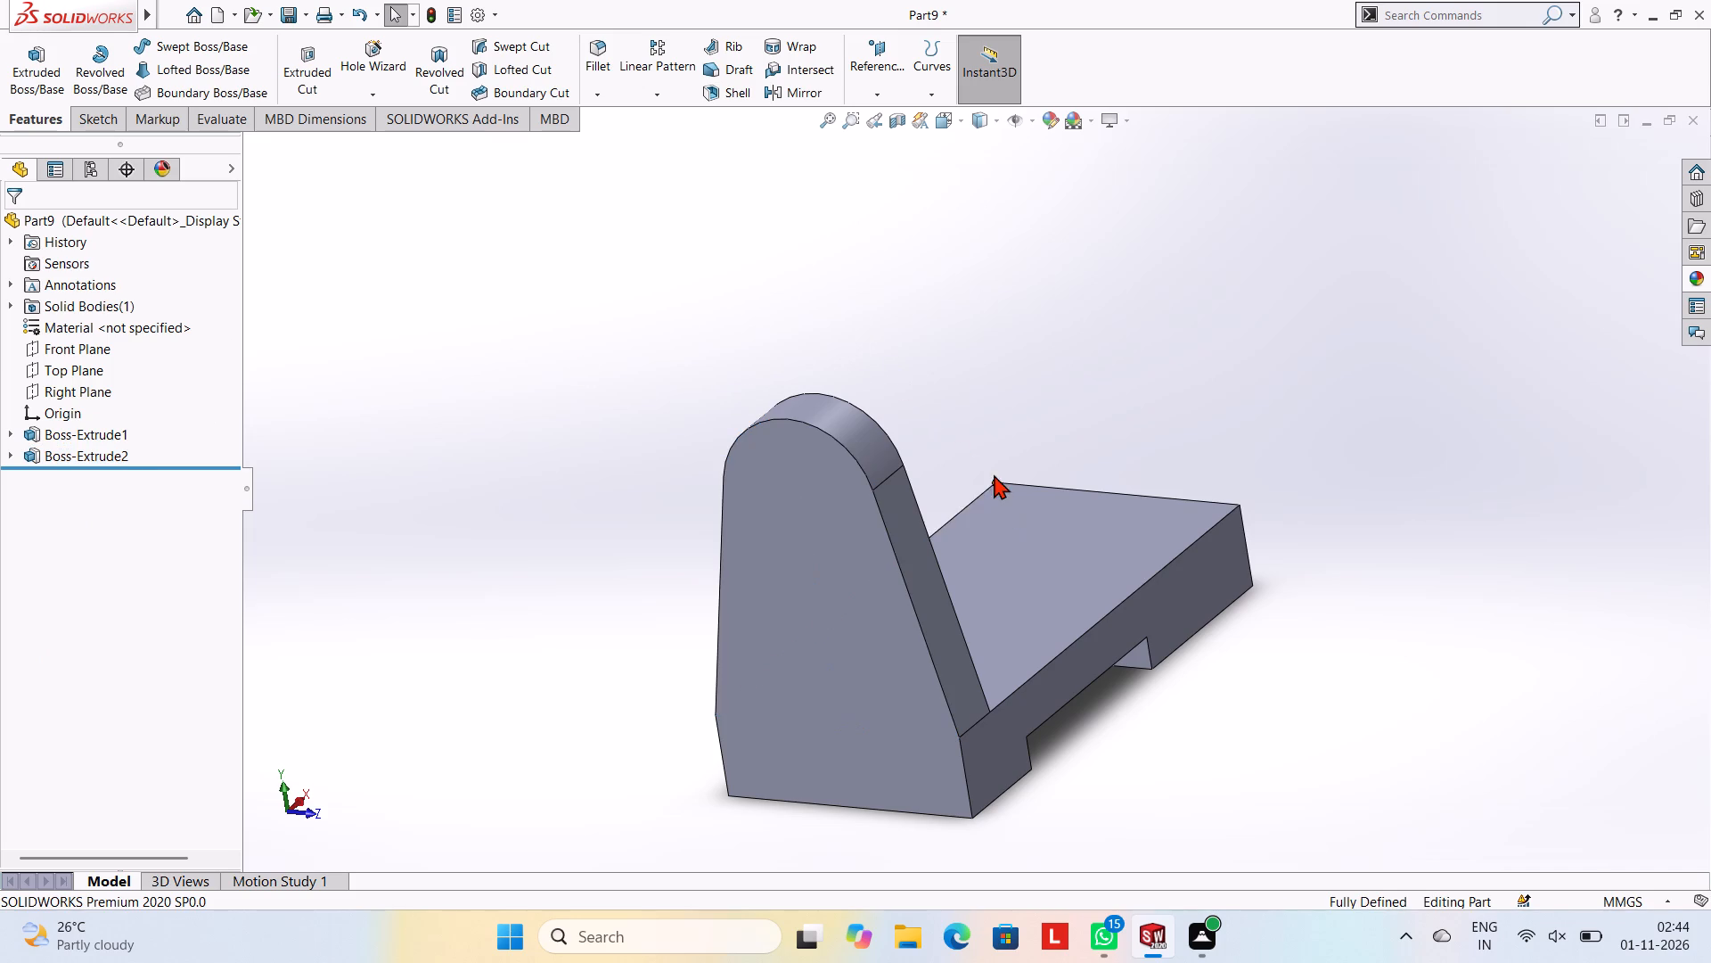
Start a sketch on the upright's outer face and draw a 40 mm diameter circle concentric with its rounded top.
middle_click_drag(963, 432, 1013, 375)
left_click(932, 490)
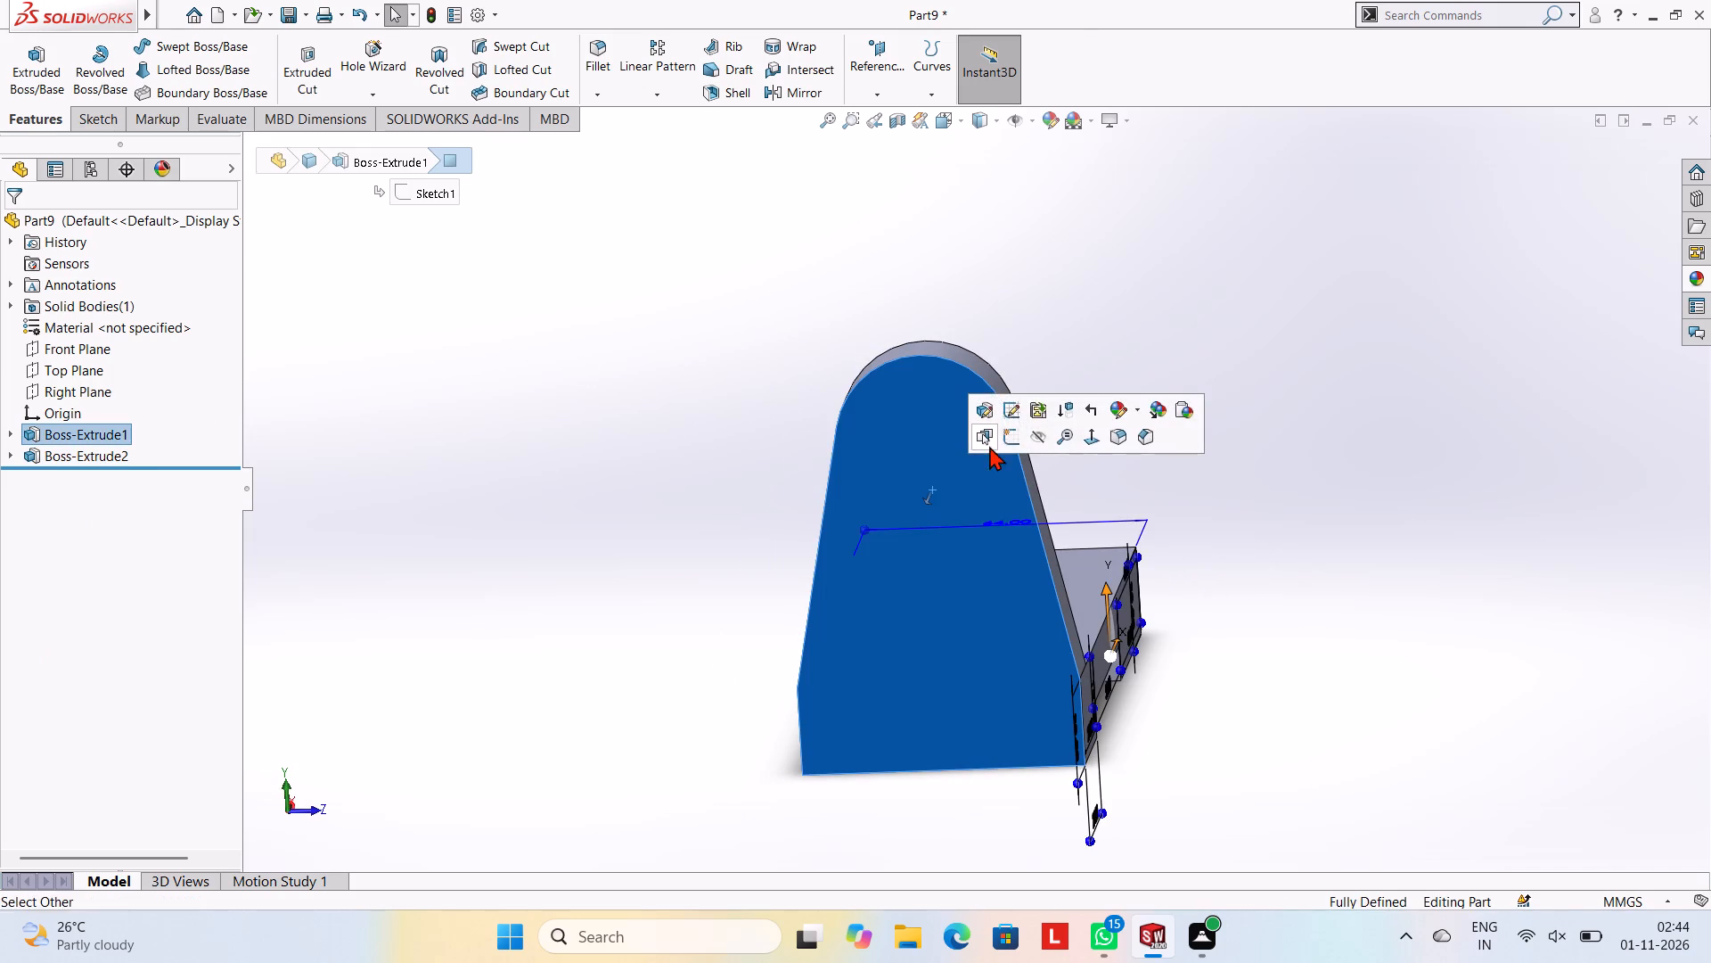
left_click(1005, 437)
key("ctrl+8")
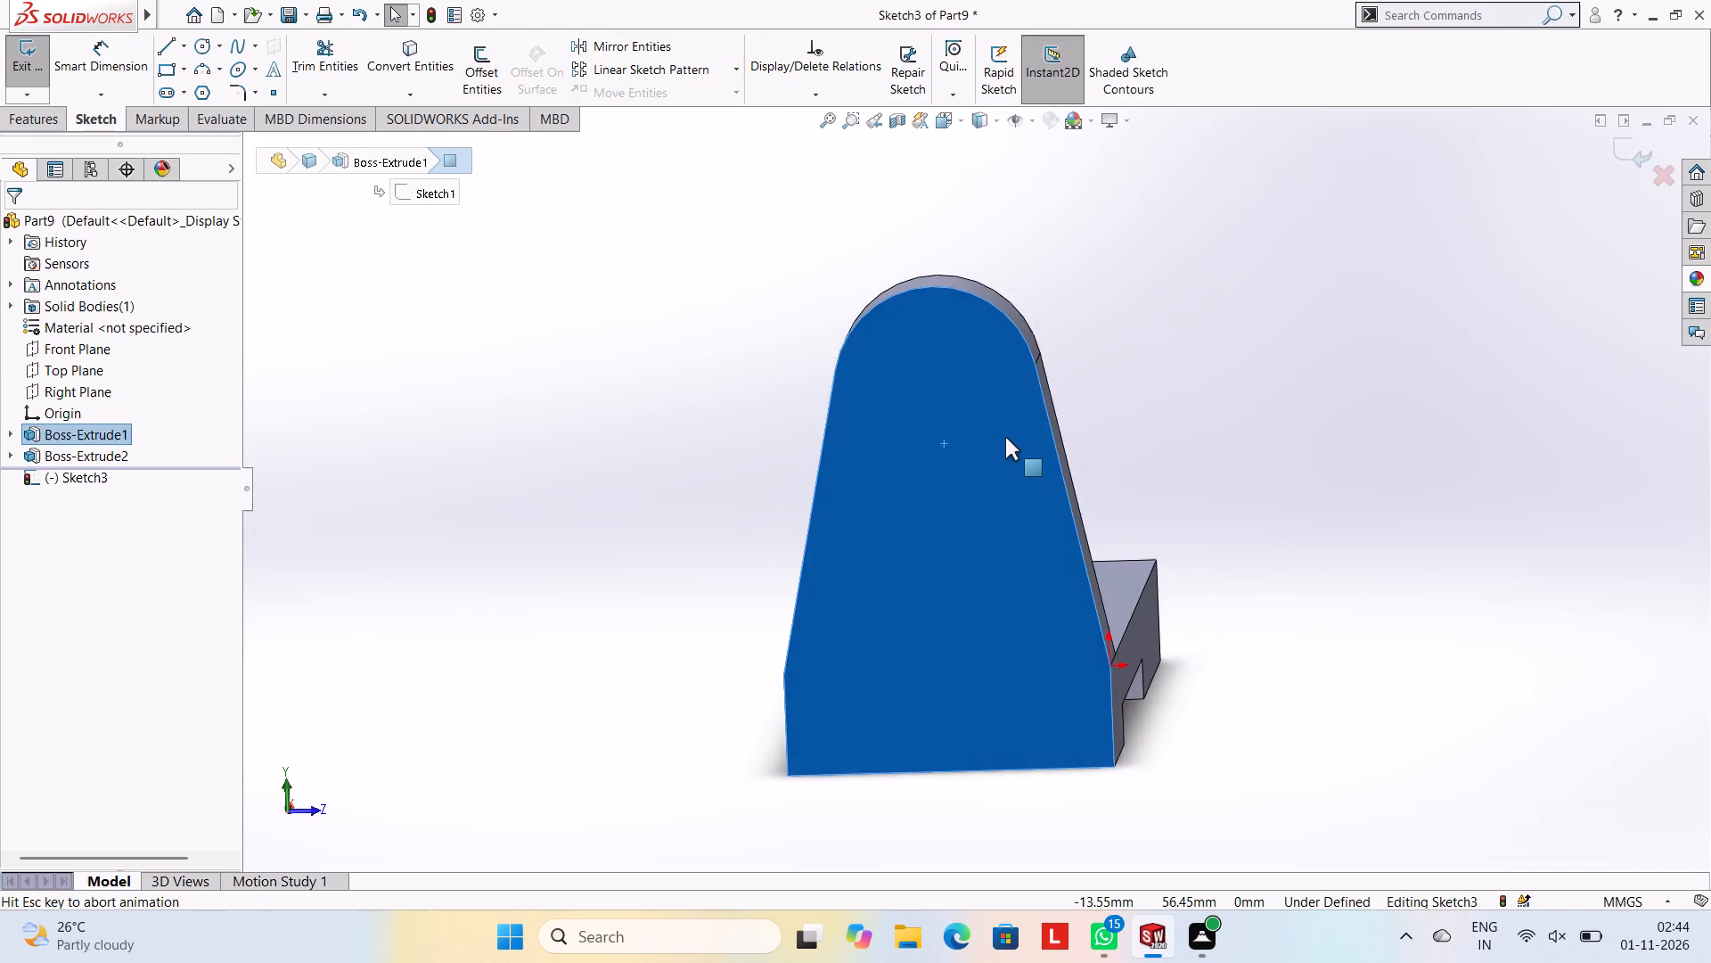
scroll(1047, 371, "up", 2)
scroll(1047, 359, "down", 1)
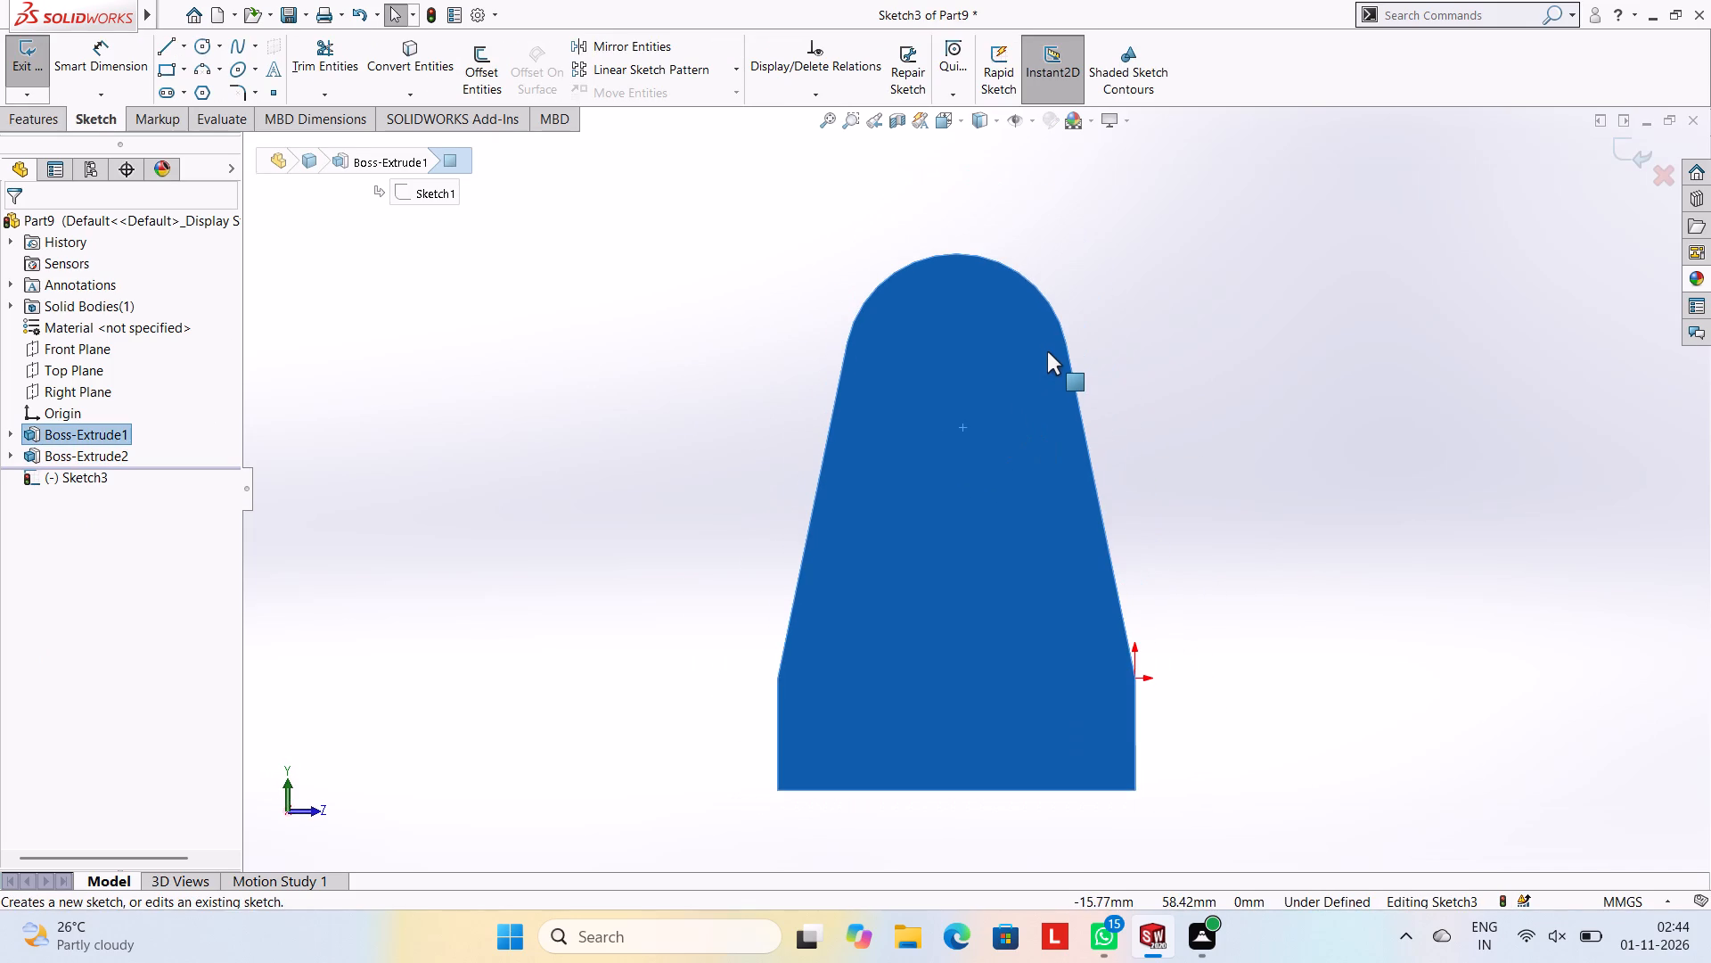
left_click(202, 42)
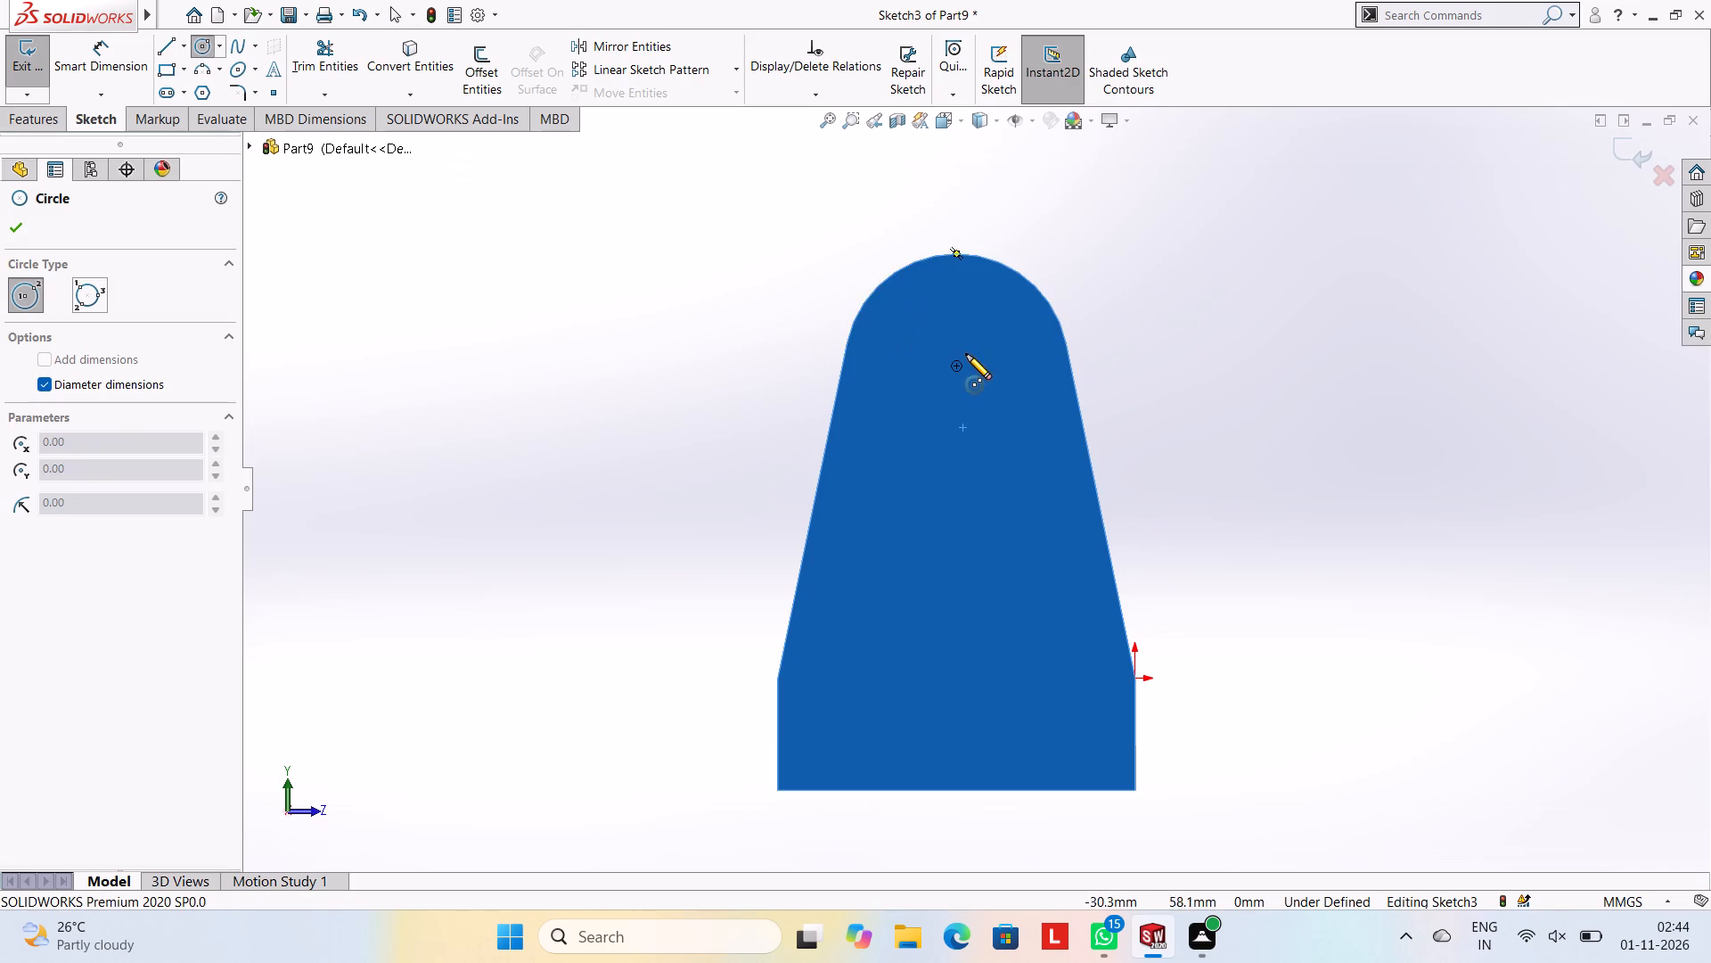
left_click(956, 366)
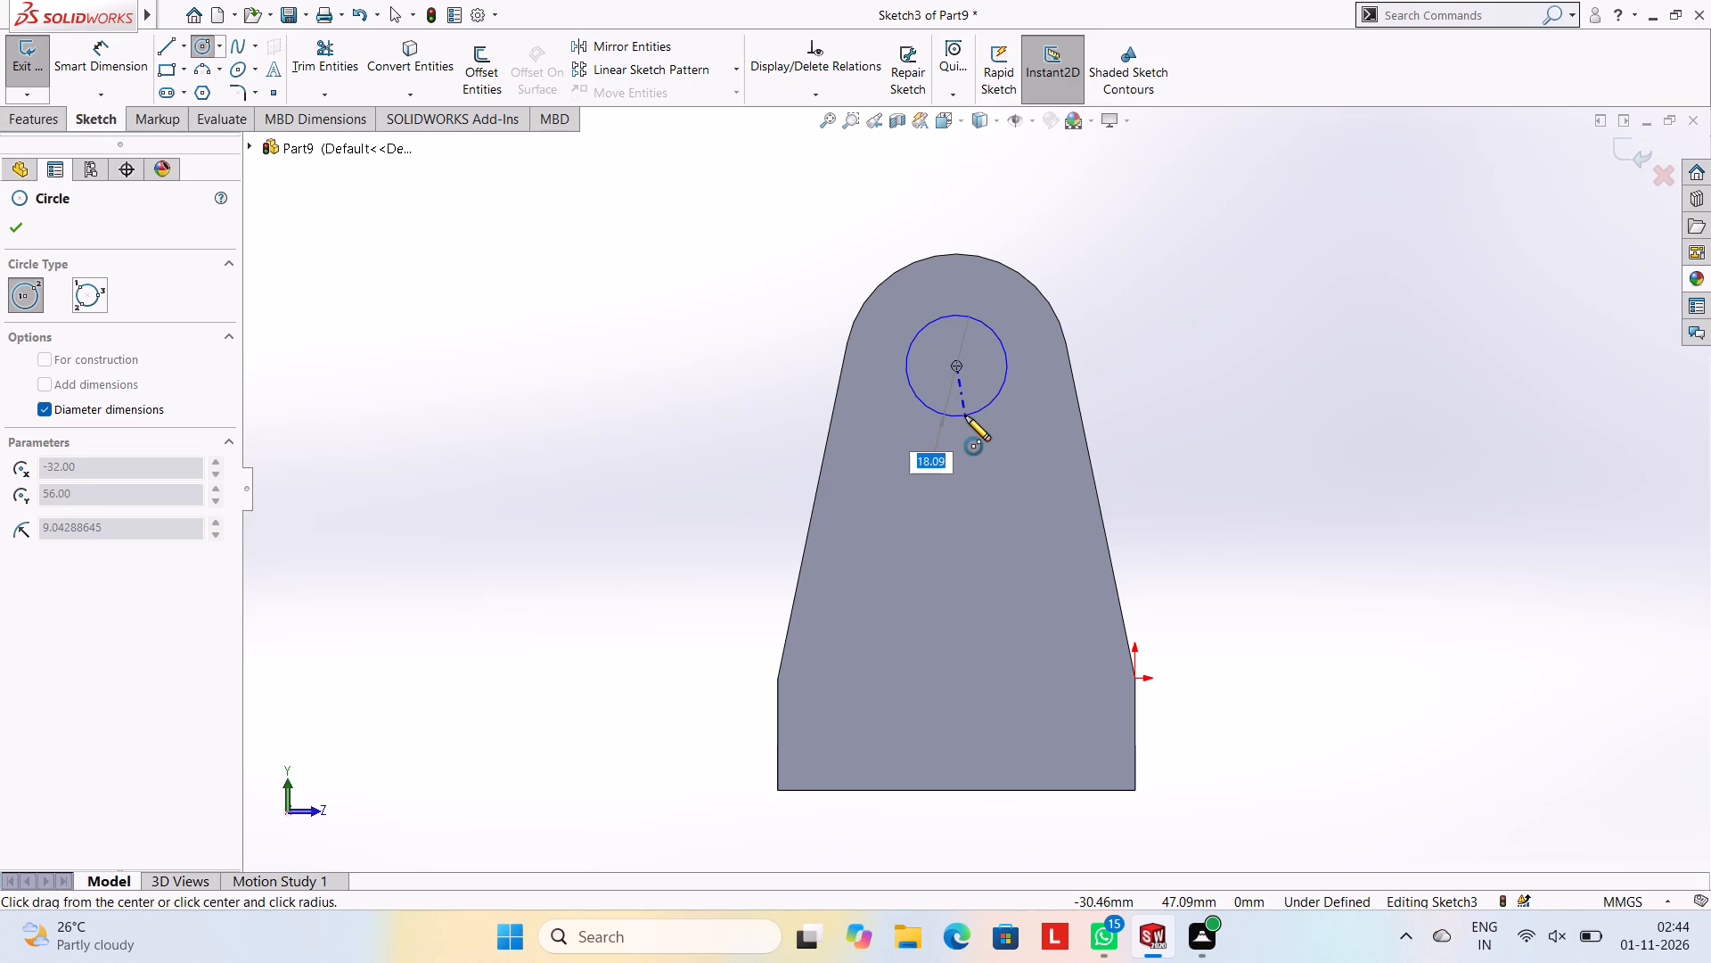
type("40")
key("Return")
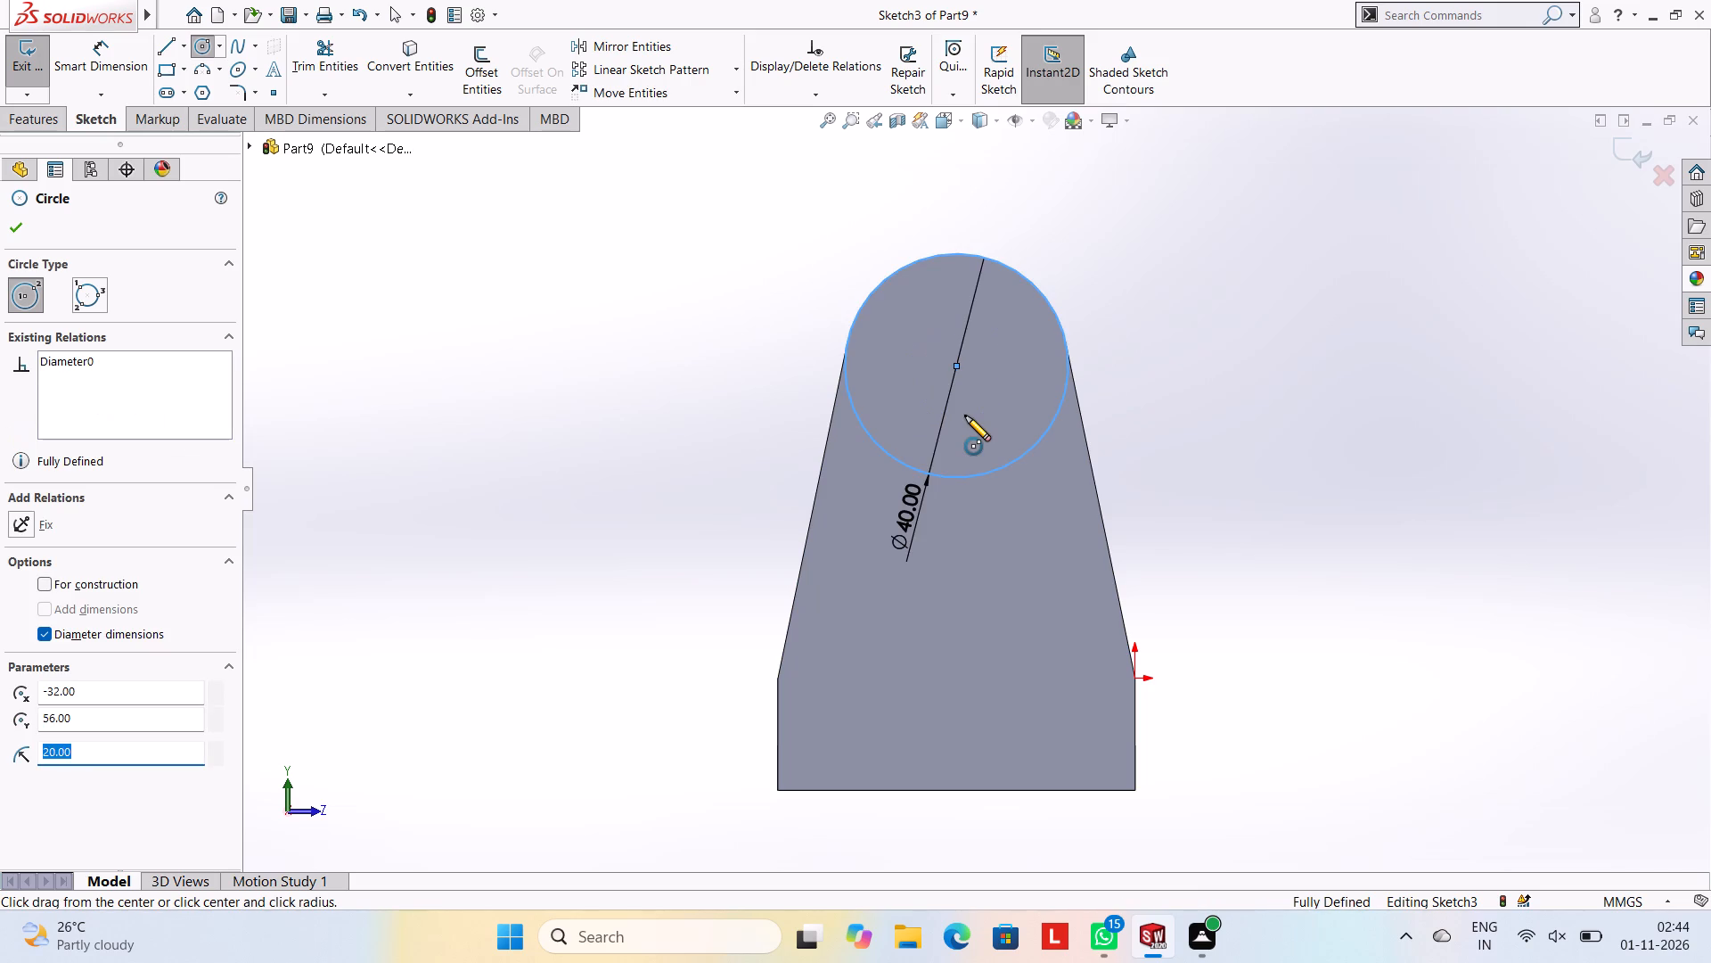
key("Escape")
key("Escape")
key("Escape")
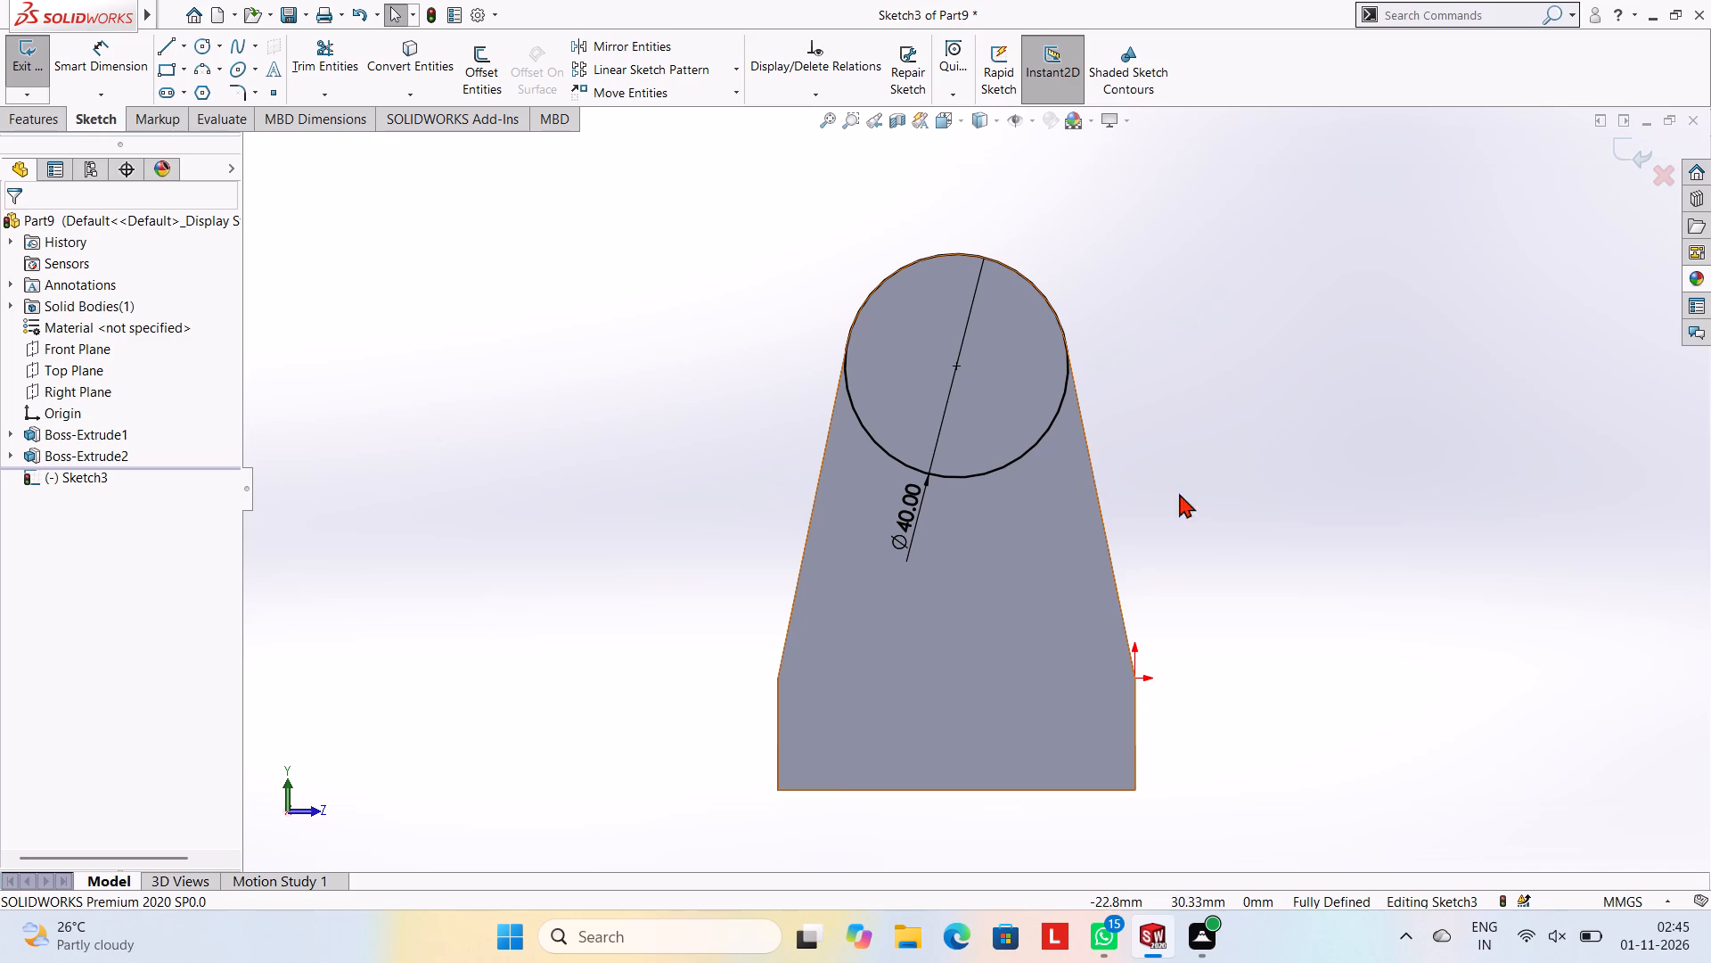
Extrude the 40 mm circle 6 mm outward from the upright's face as a merged boss.
left_click(29, 112)
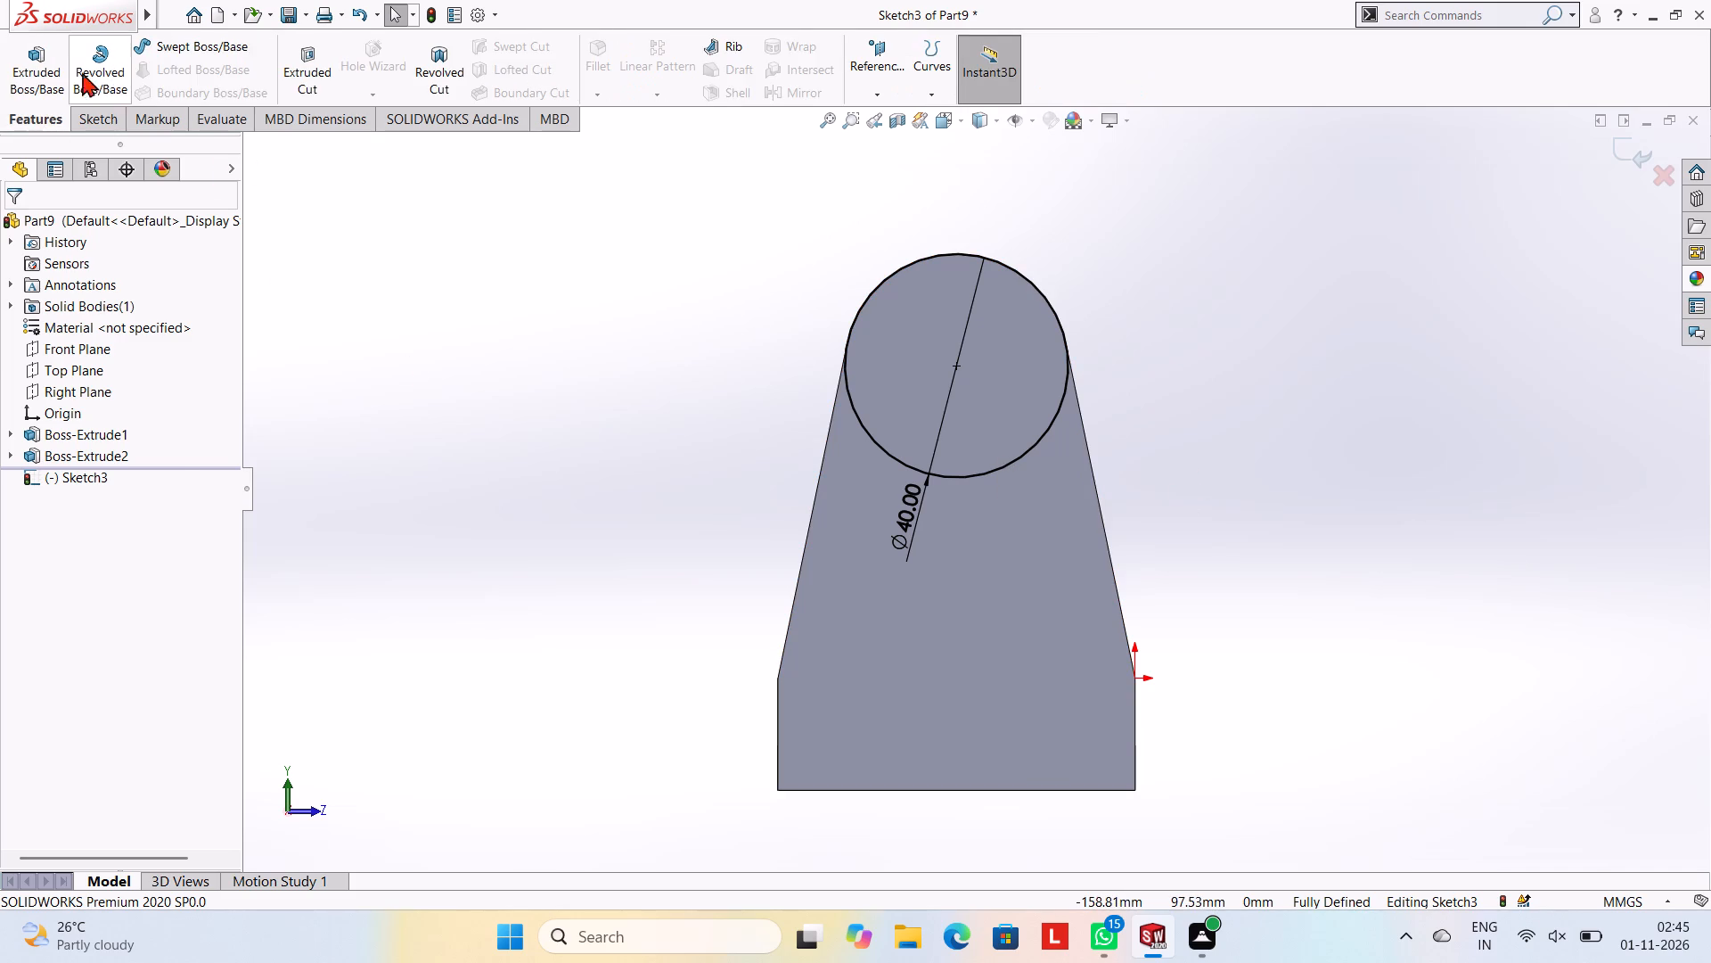
left_click(51, 58)
middle_click_drag(1289, 251, 1222, 267)
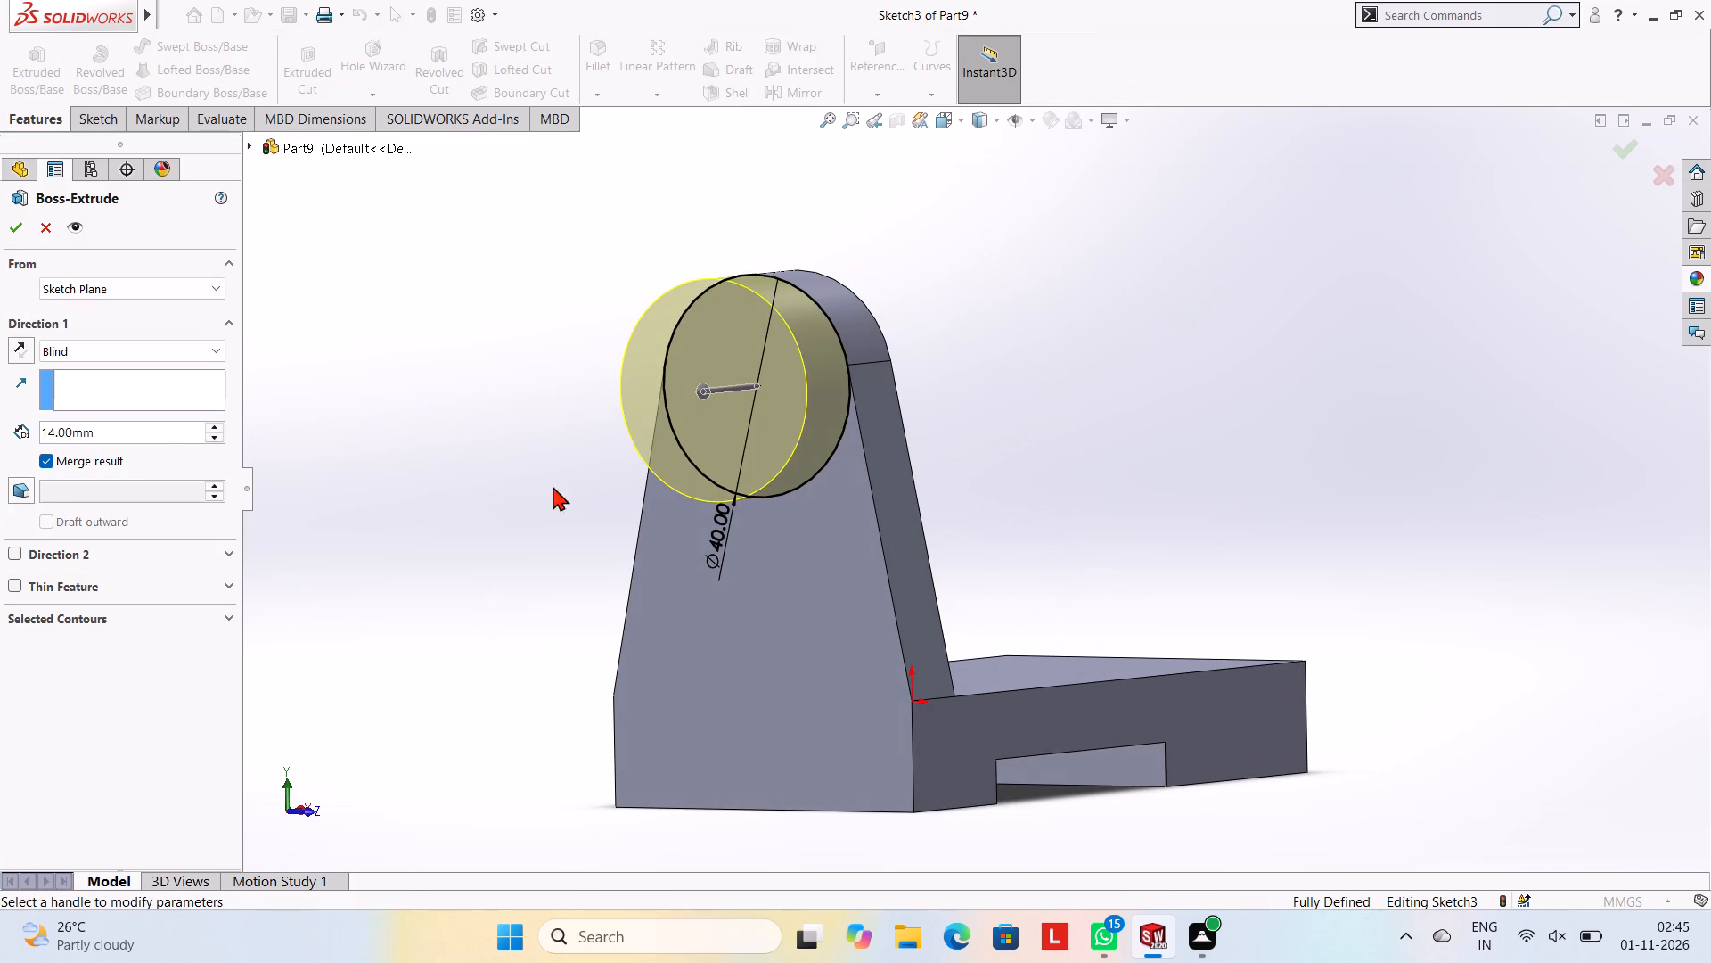
left_click(140, 432)
key("BackSpace")
key("BackSpace")
key("BackSpace")
key("BackSpace")
key("BackSpace")
key("BackSpace")
key("BackSpace")
key("BackSpace")
key("BackSpace")
key("BackSpace")
key("BackSpace")
key("BackSpace")
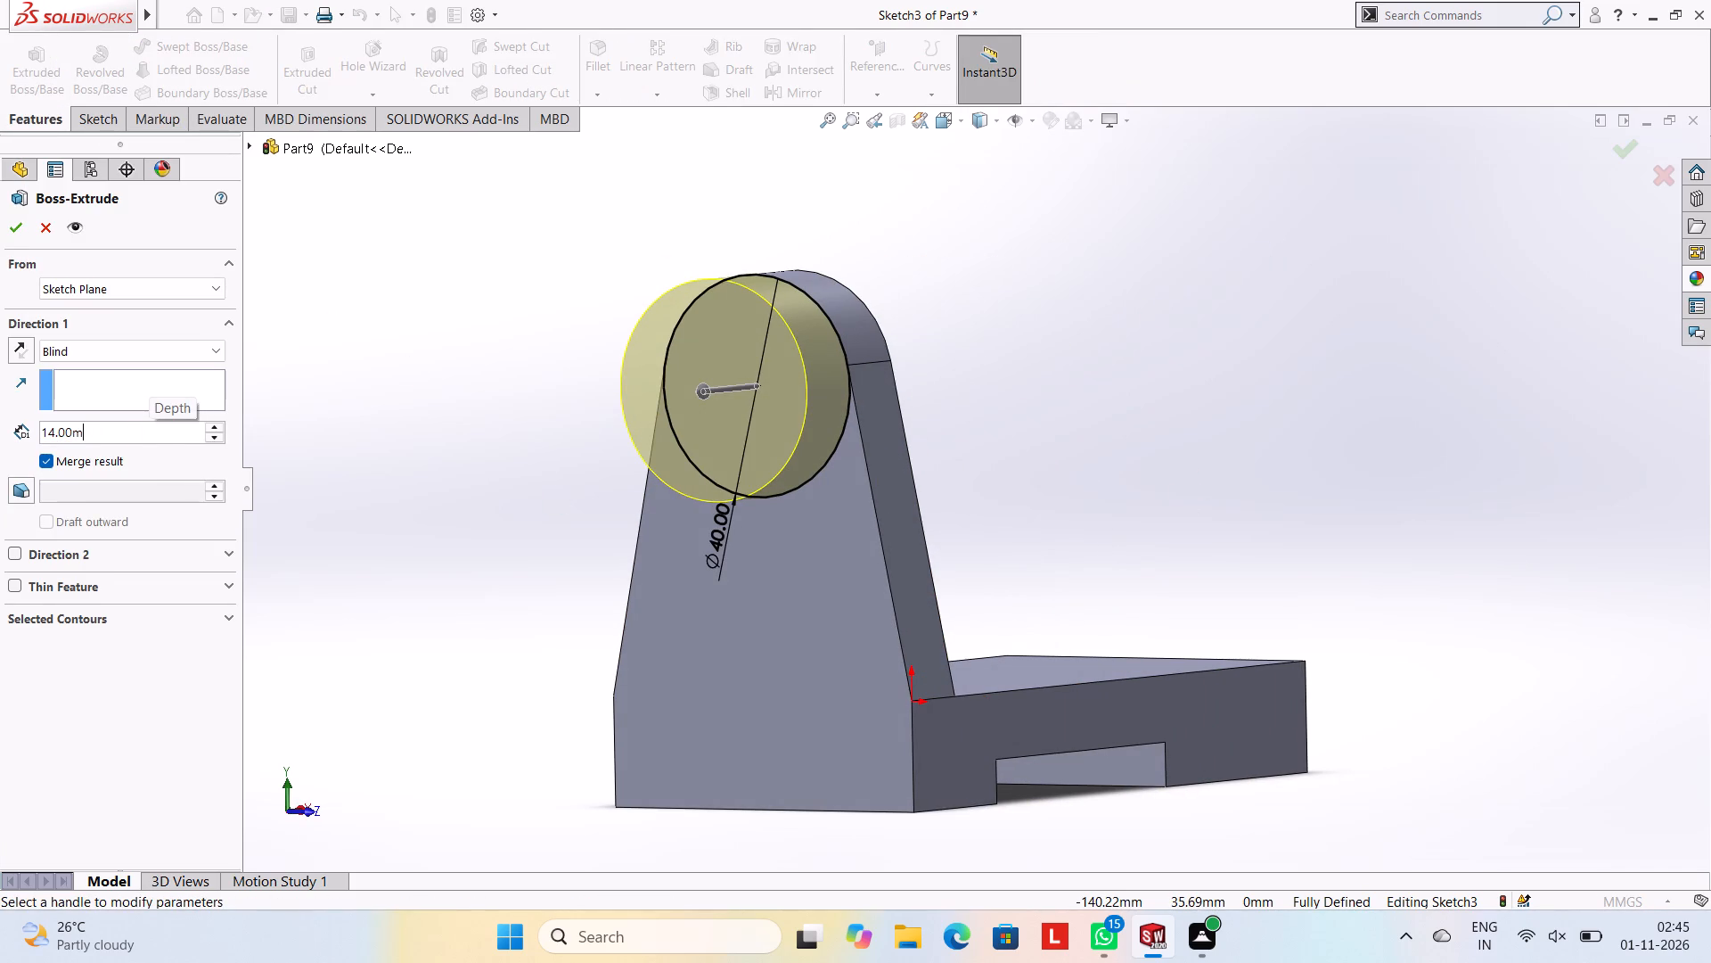
key("6")
key("Return")
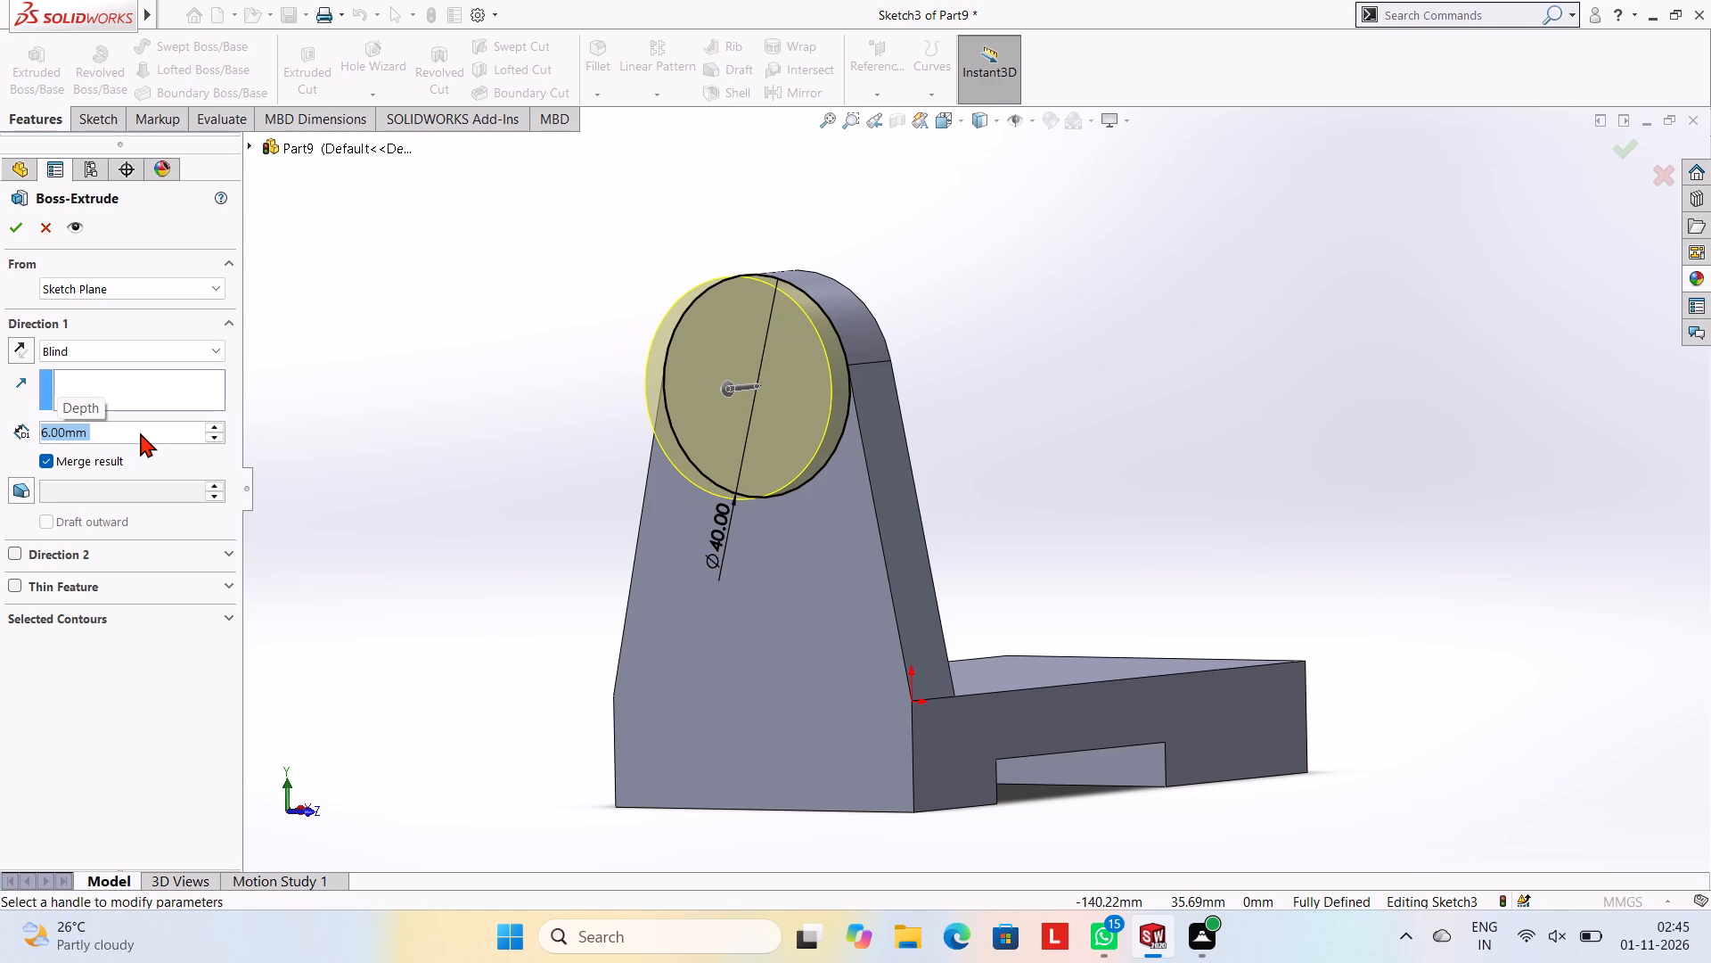
left_click(19, 230)
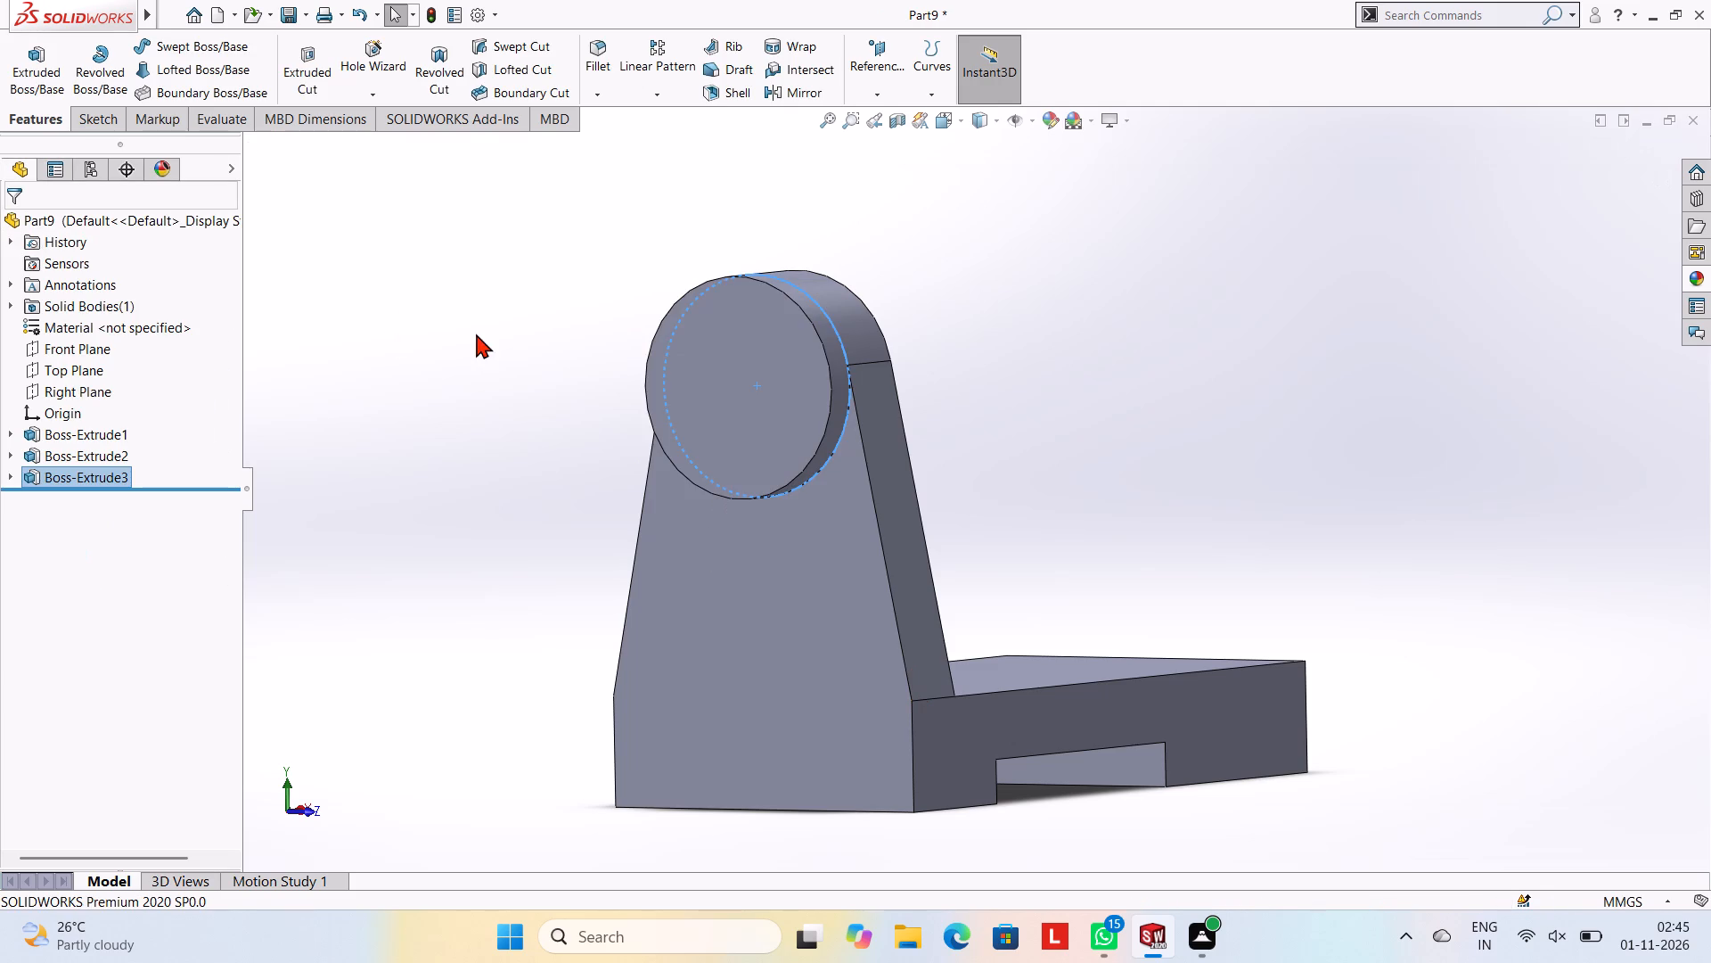
left_click(476, 333)
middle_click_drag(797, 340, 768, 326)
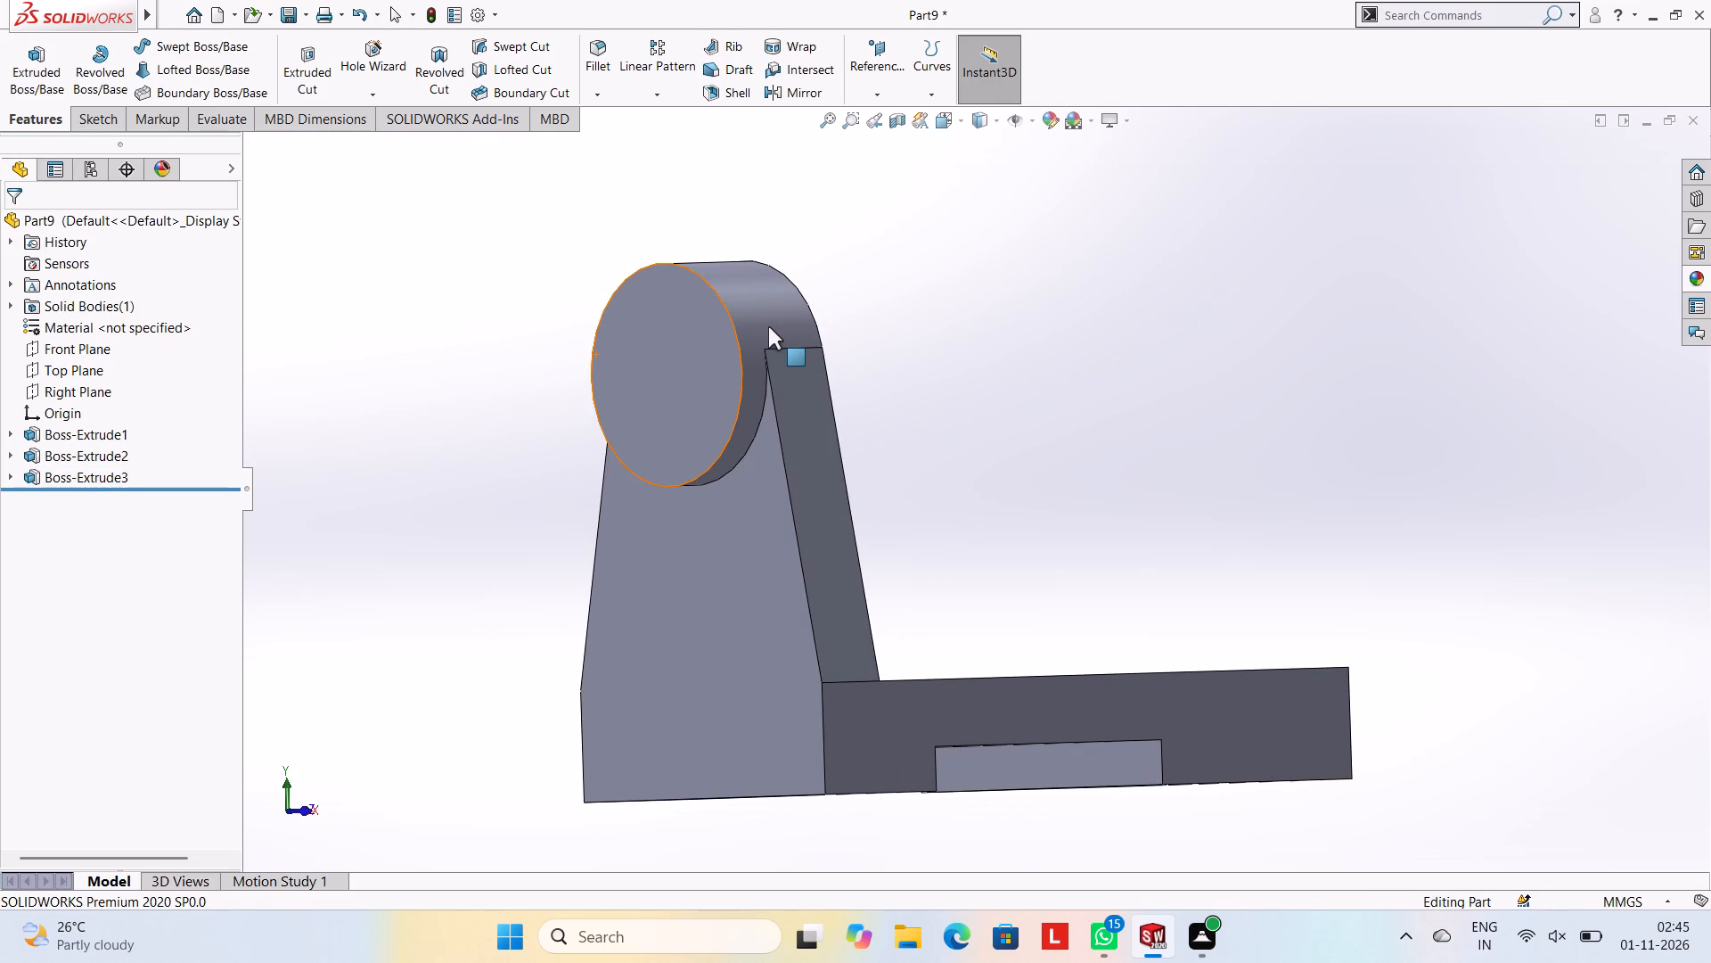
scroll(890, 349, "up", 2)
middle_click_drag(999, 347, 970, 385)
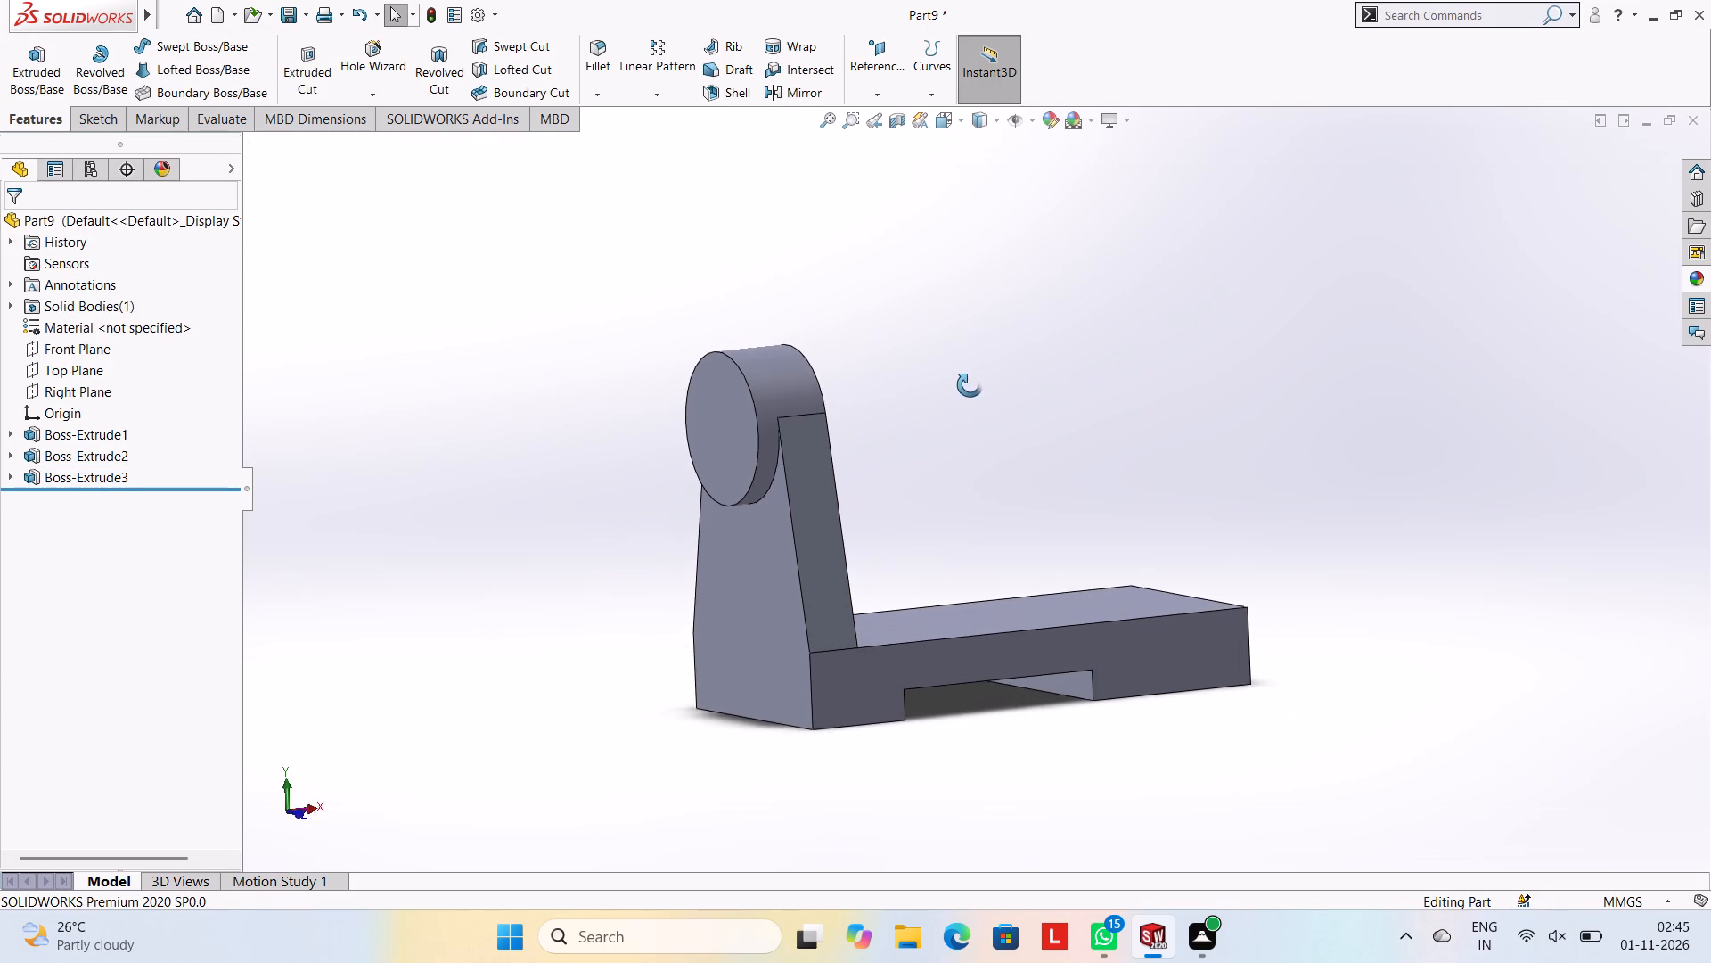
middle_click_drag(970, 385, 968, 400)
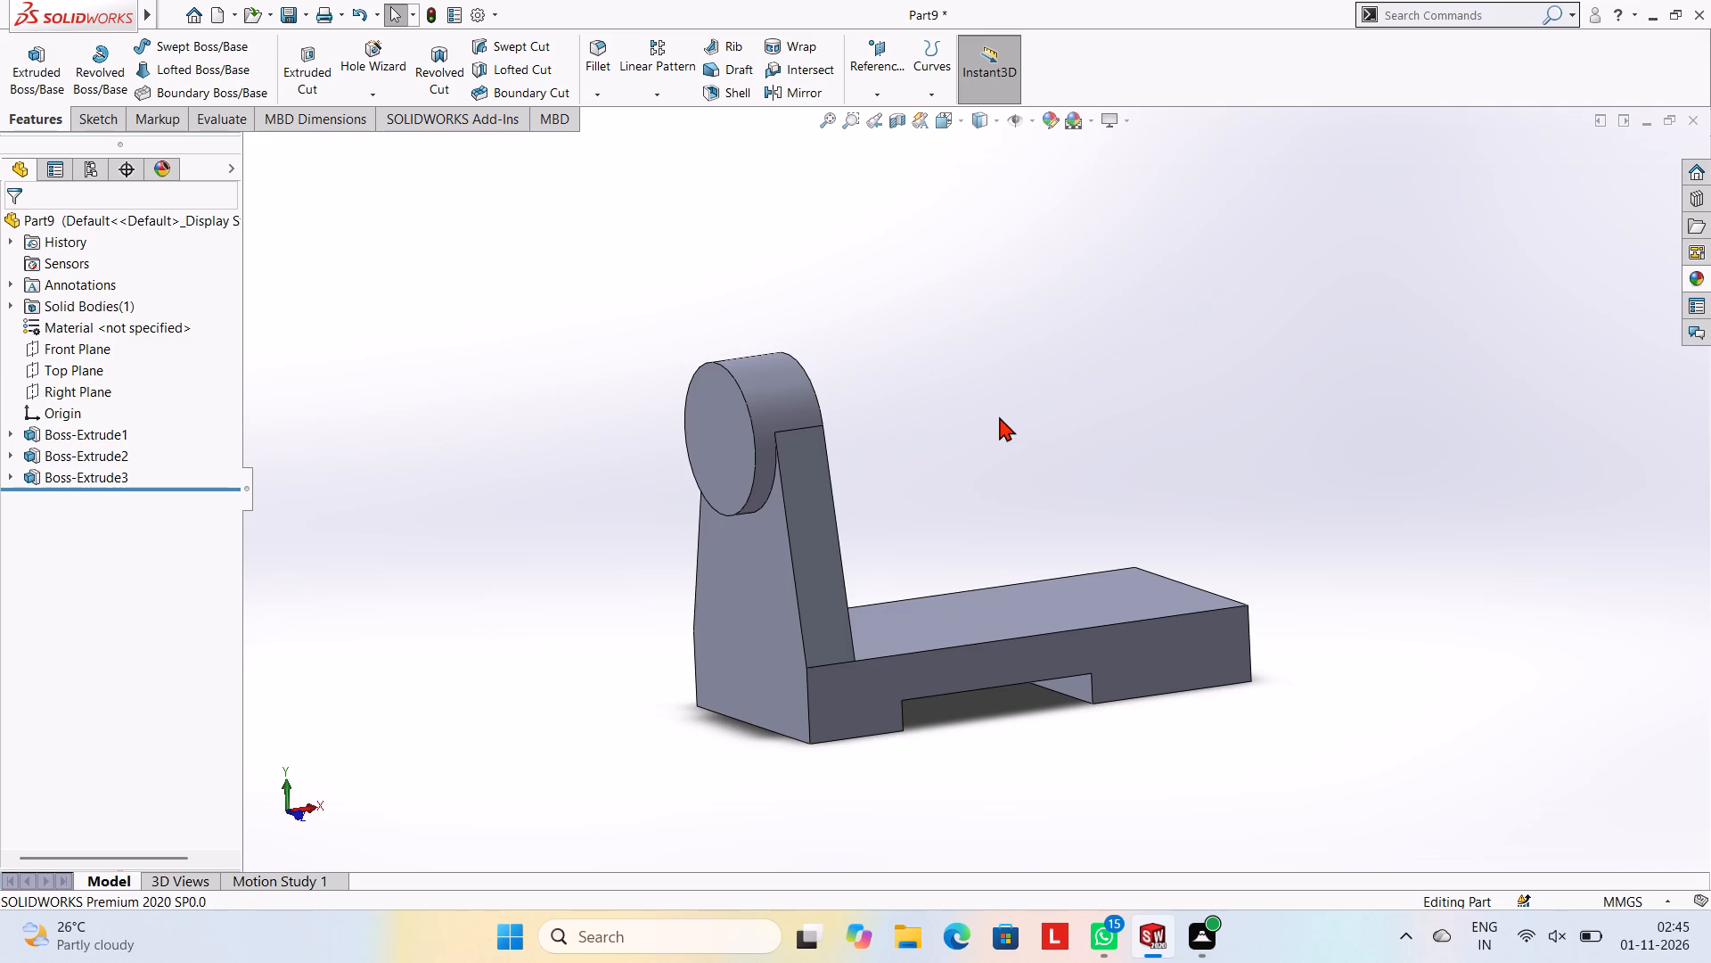
Start a sketch on the boss's circular outer face and draw a 20 mm diameter circle concentric with it.
middle_click_drag(950, 403, 1003, 393)
left_click(795, 418)
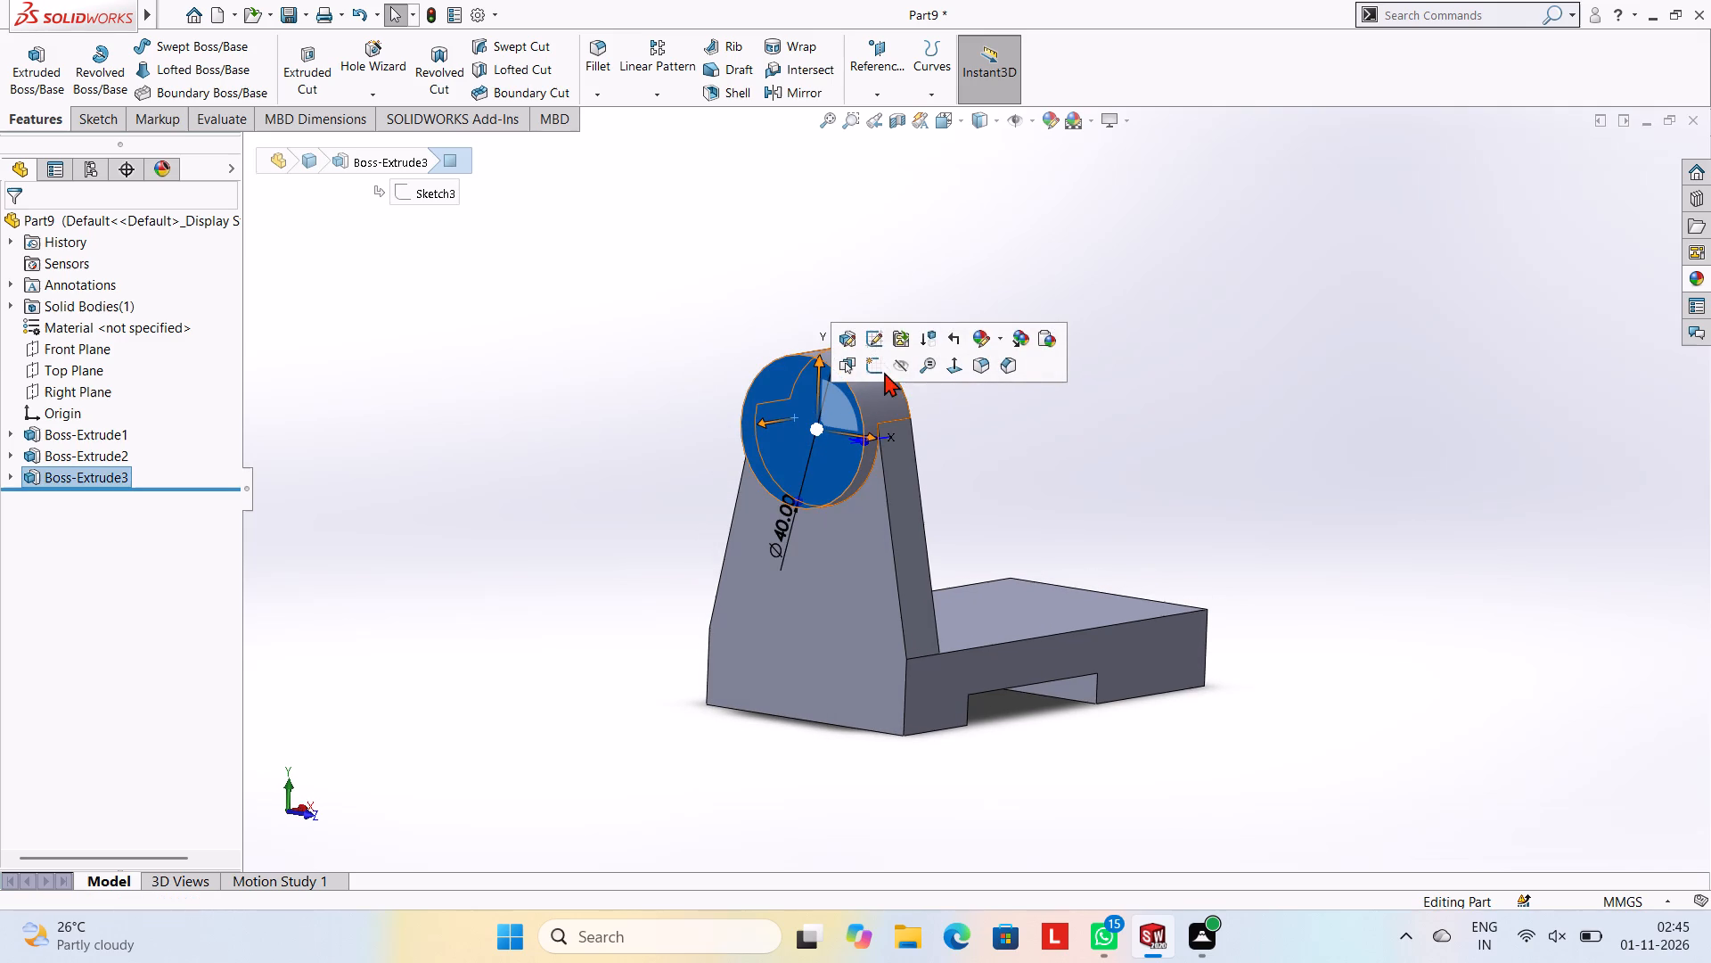
left_click(873, 362)
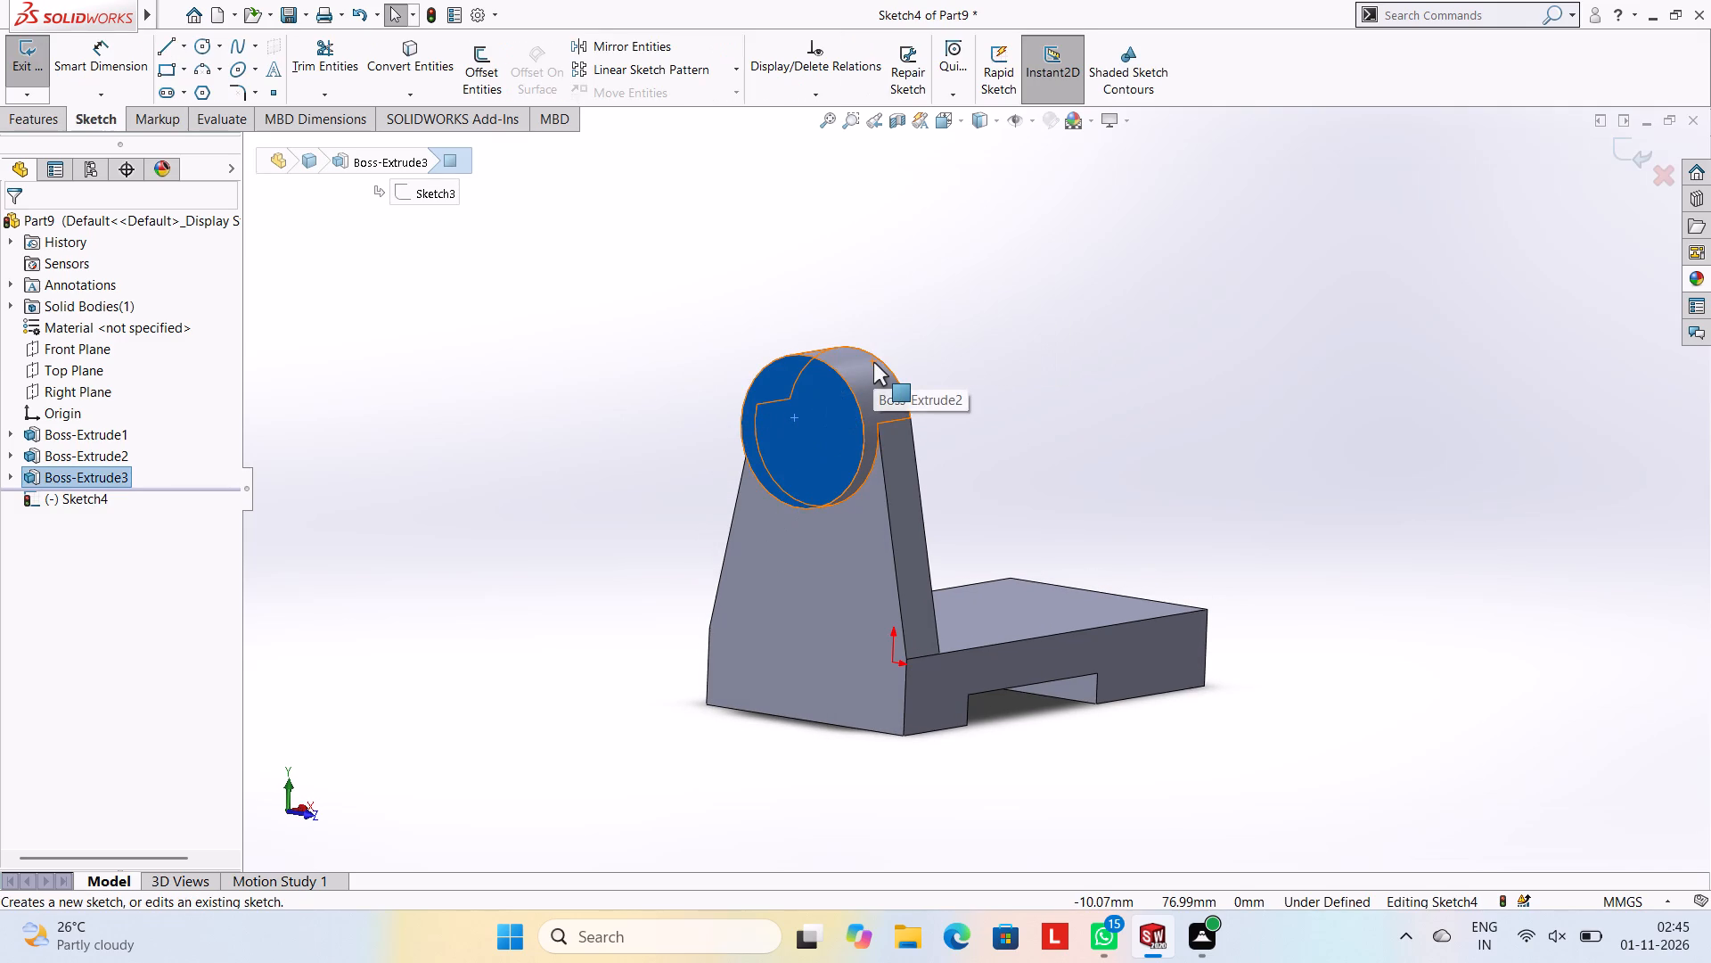
key("ctrl+8")
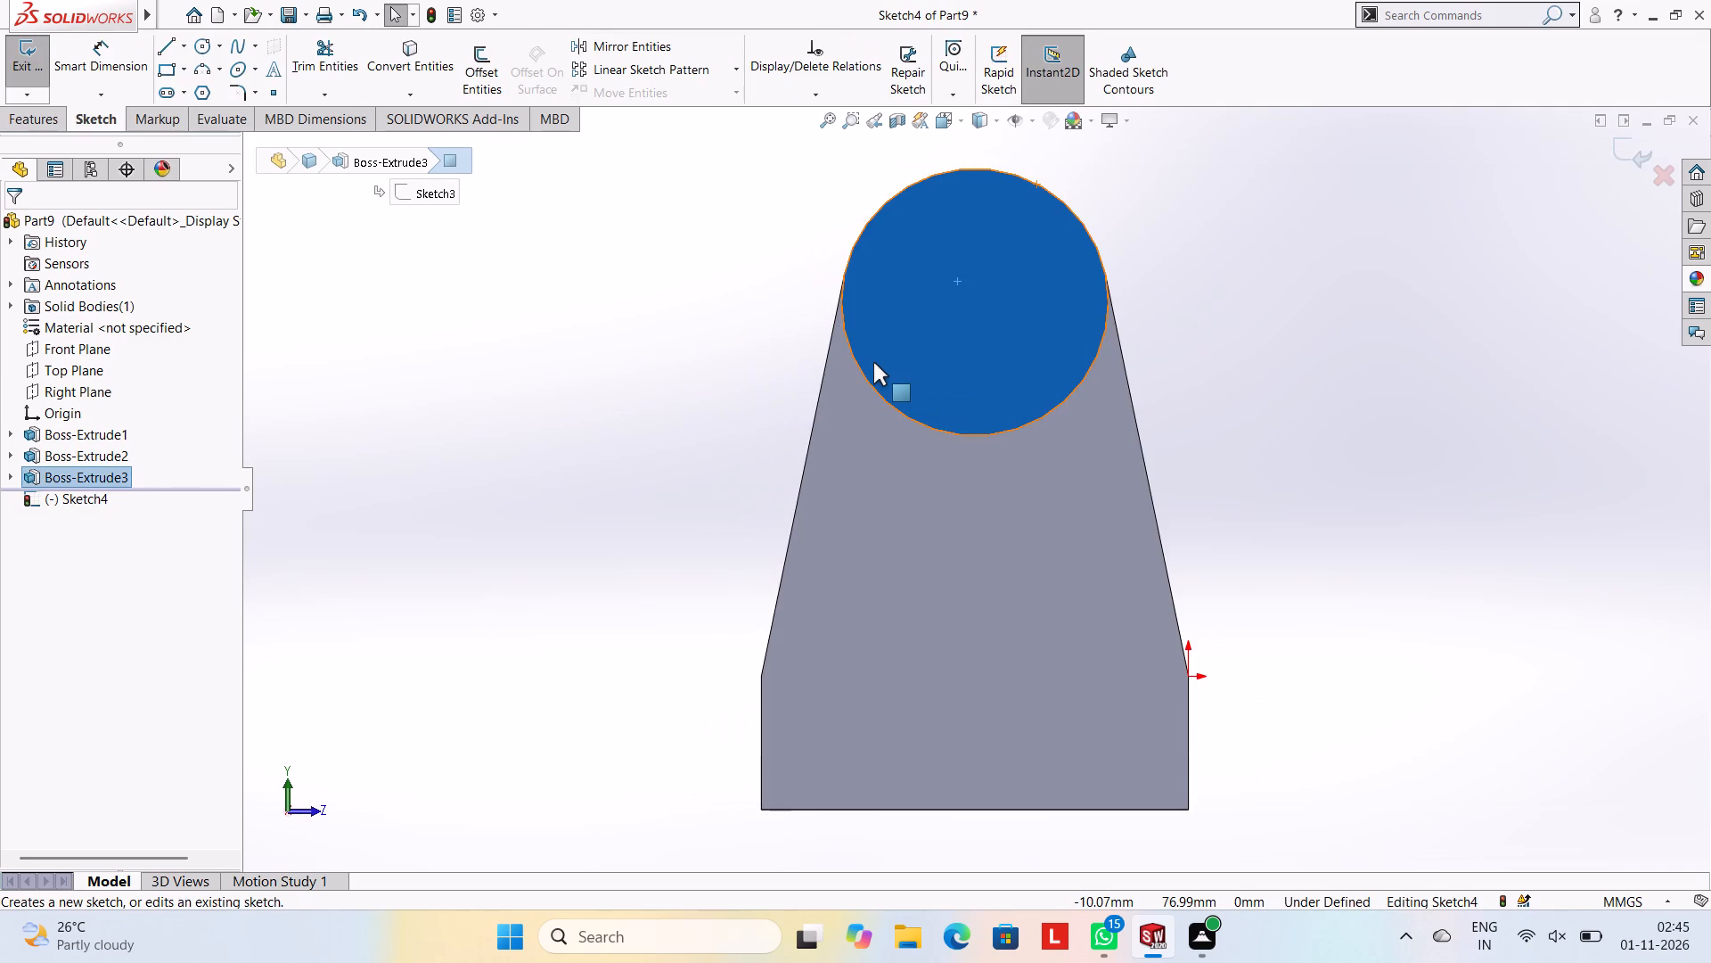
left_click(203, 43)
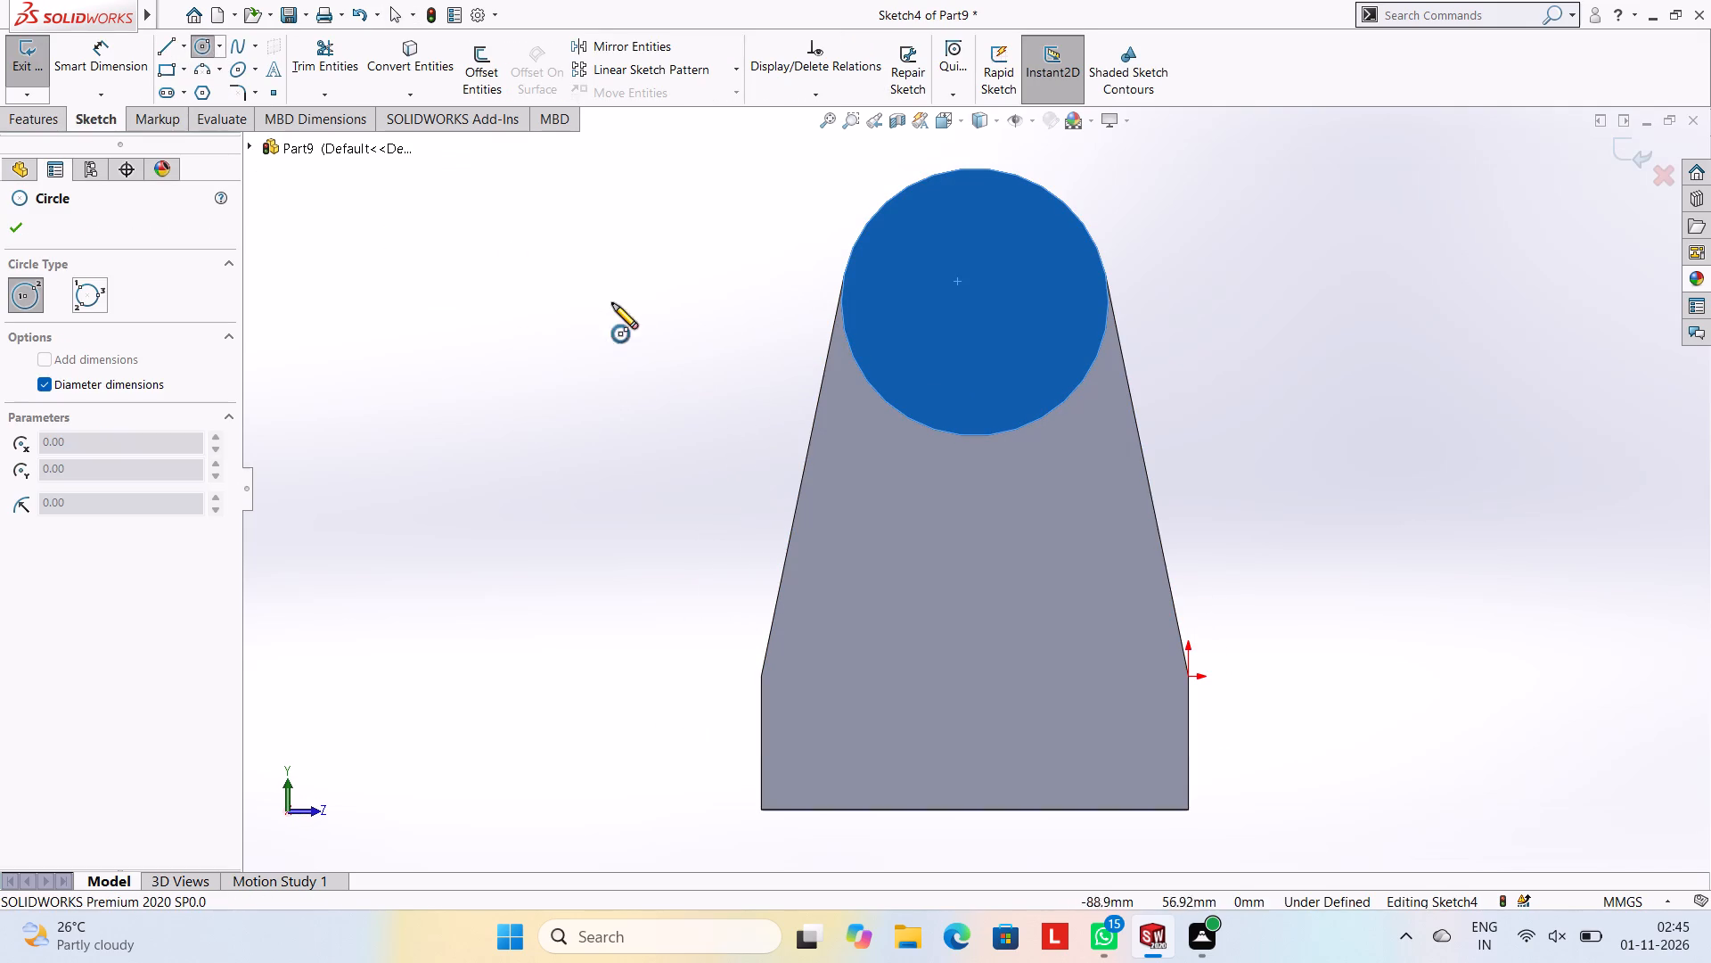
left_click(974, 300)
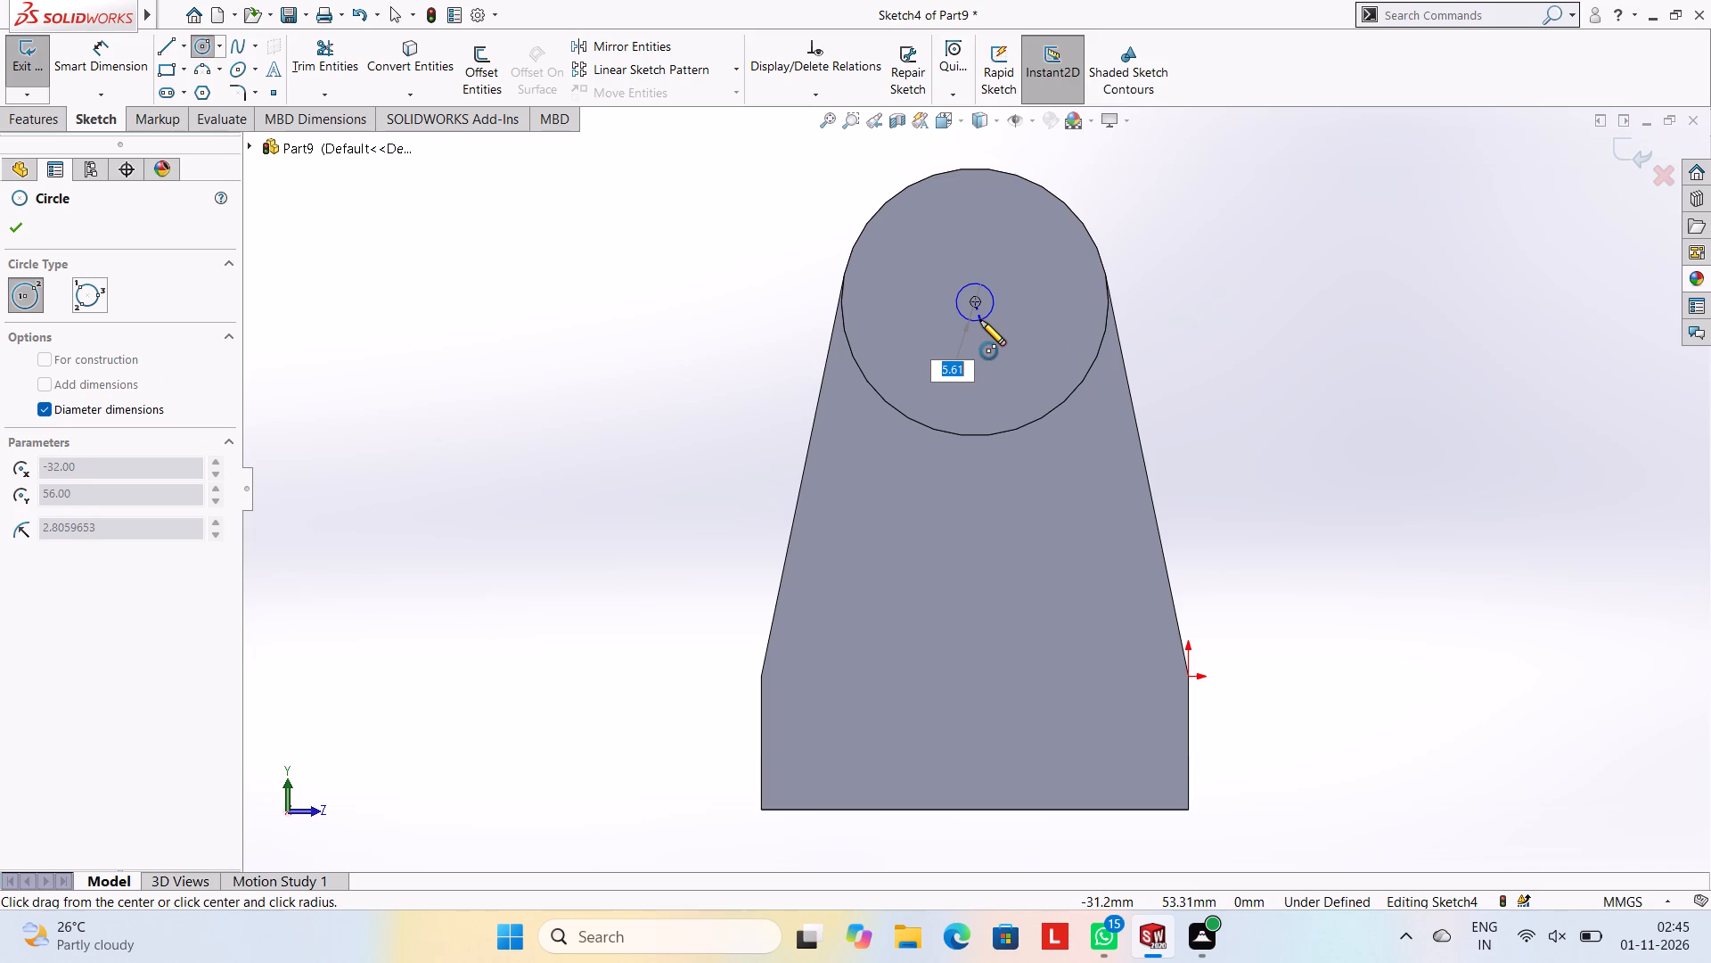
type("20")
key("Return")
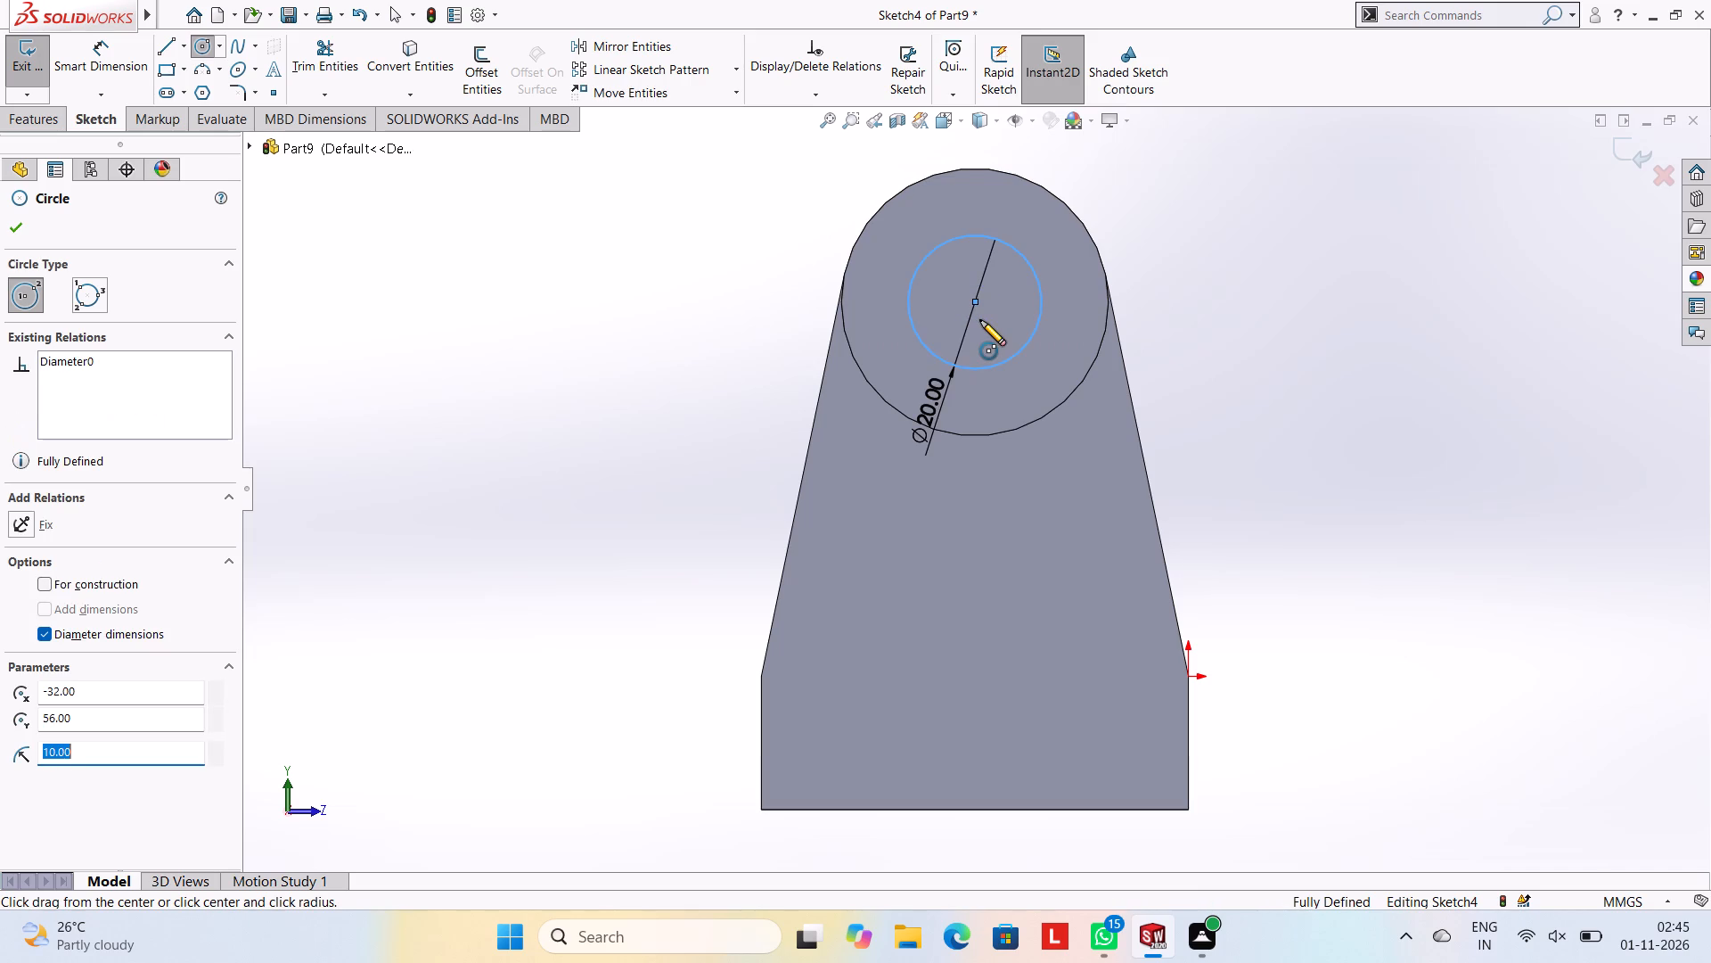
key("Escape")
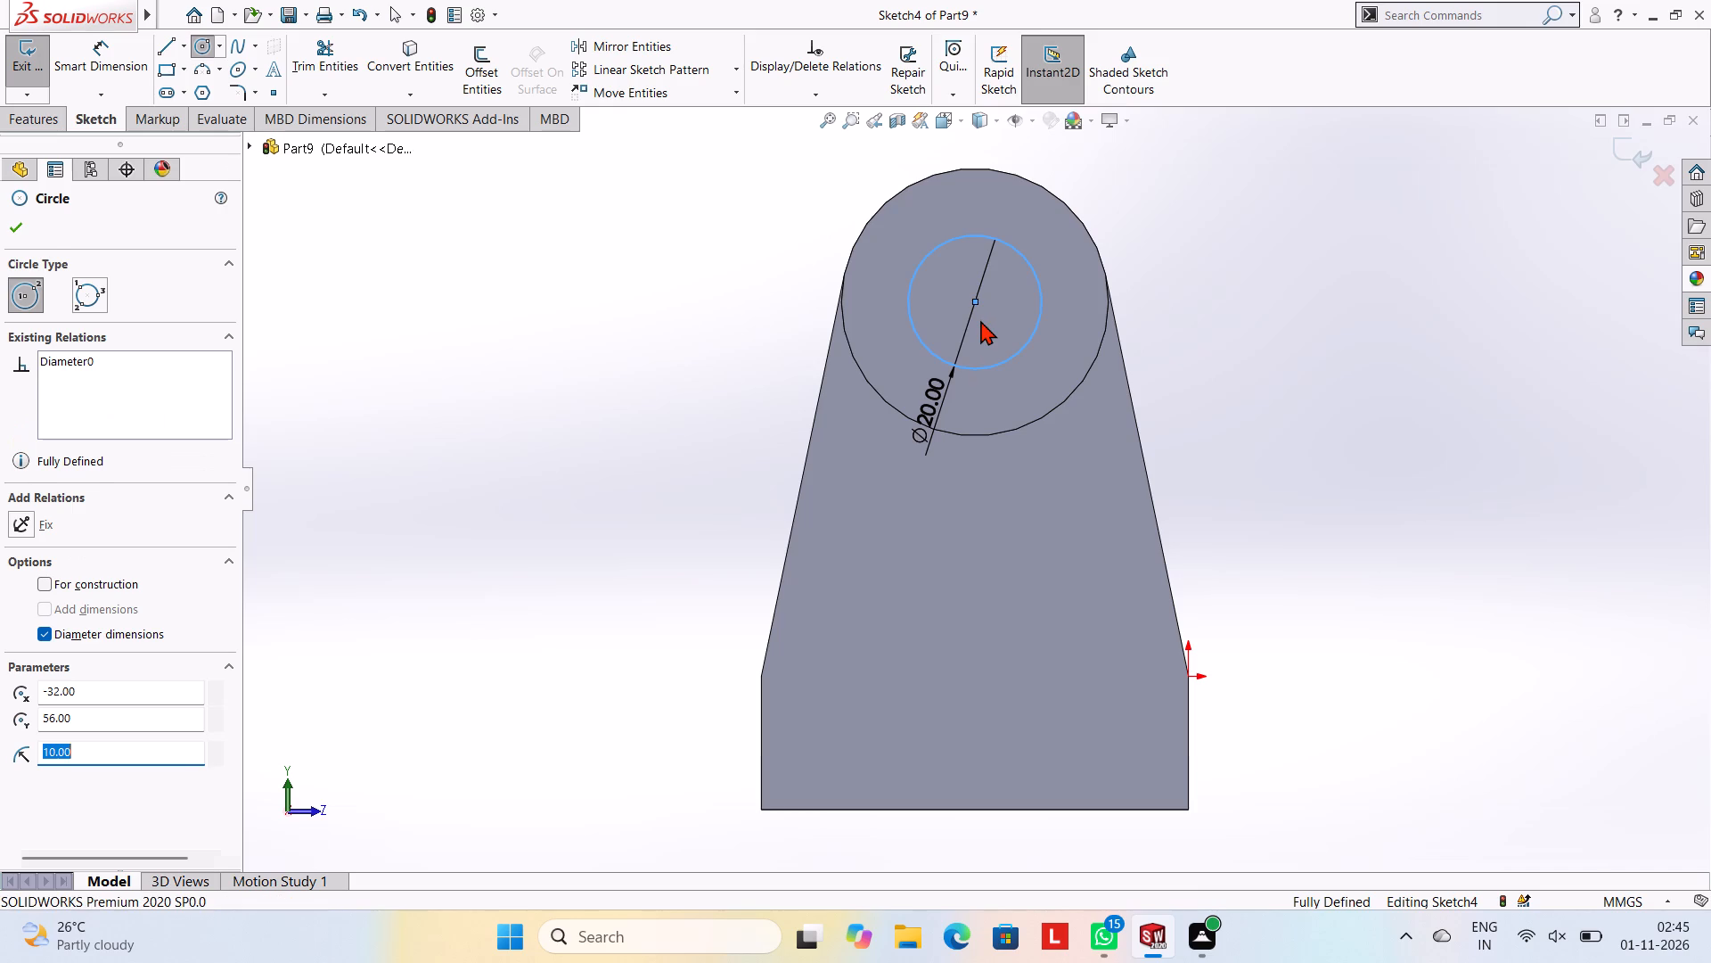
key("Escape")
key("Escape")
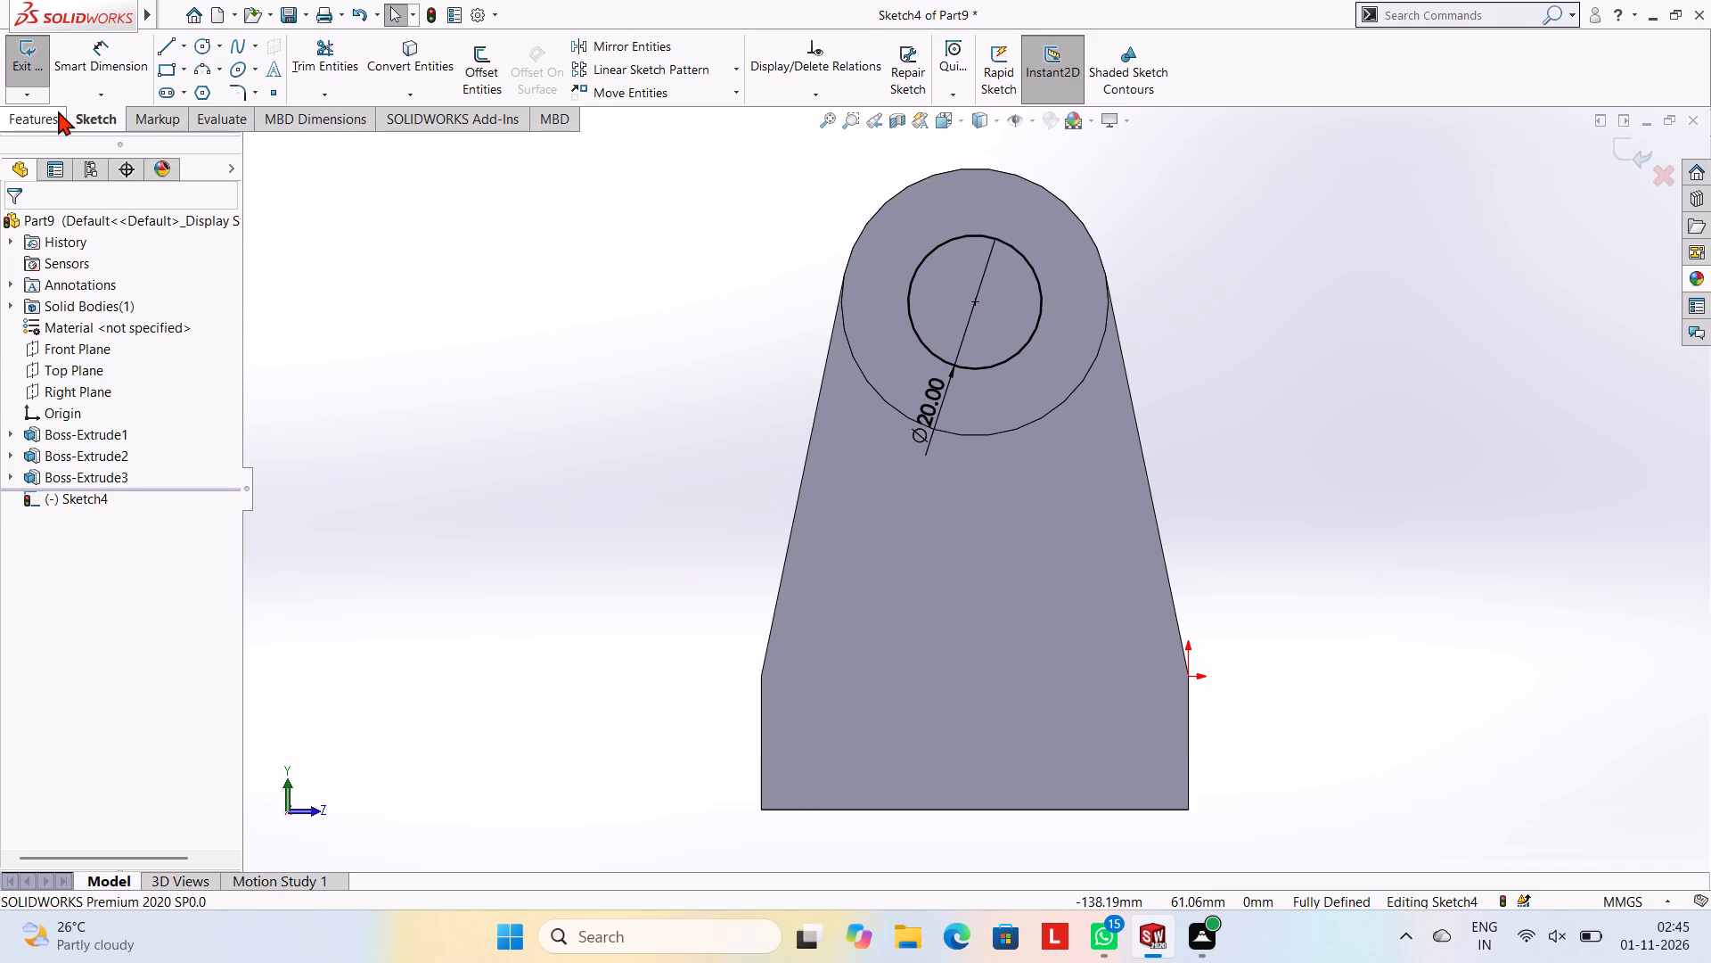
Cut the 20 mm circle 30 mm blind through the boss and the upright.
left_click(39, 108)
left_click(308, 56)
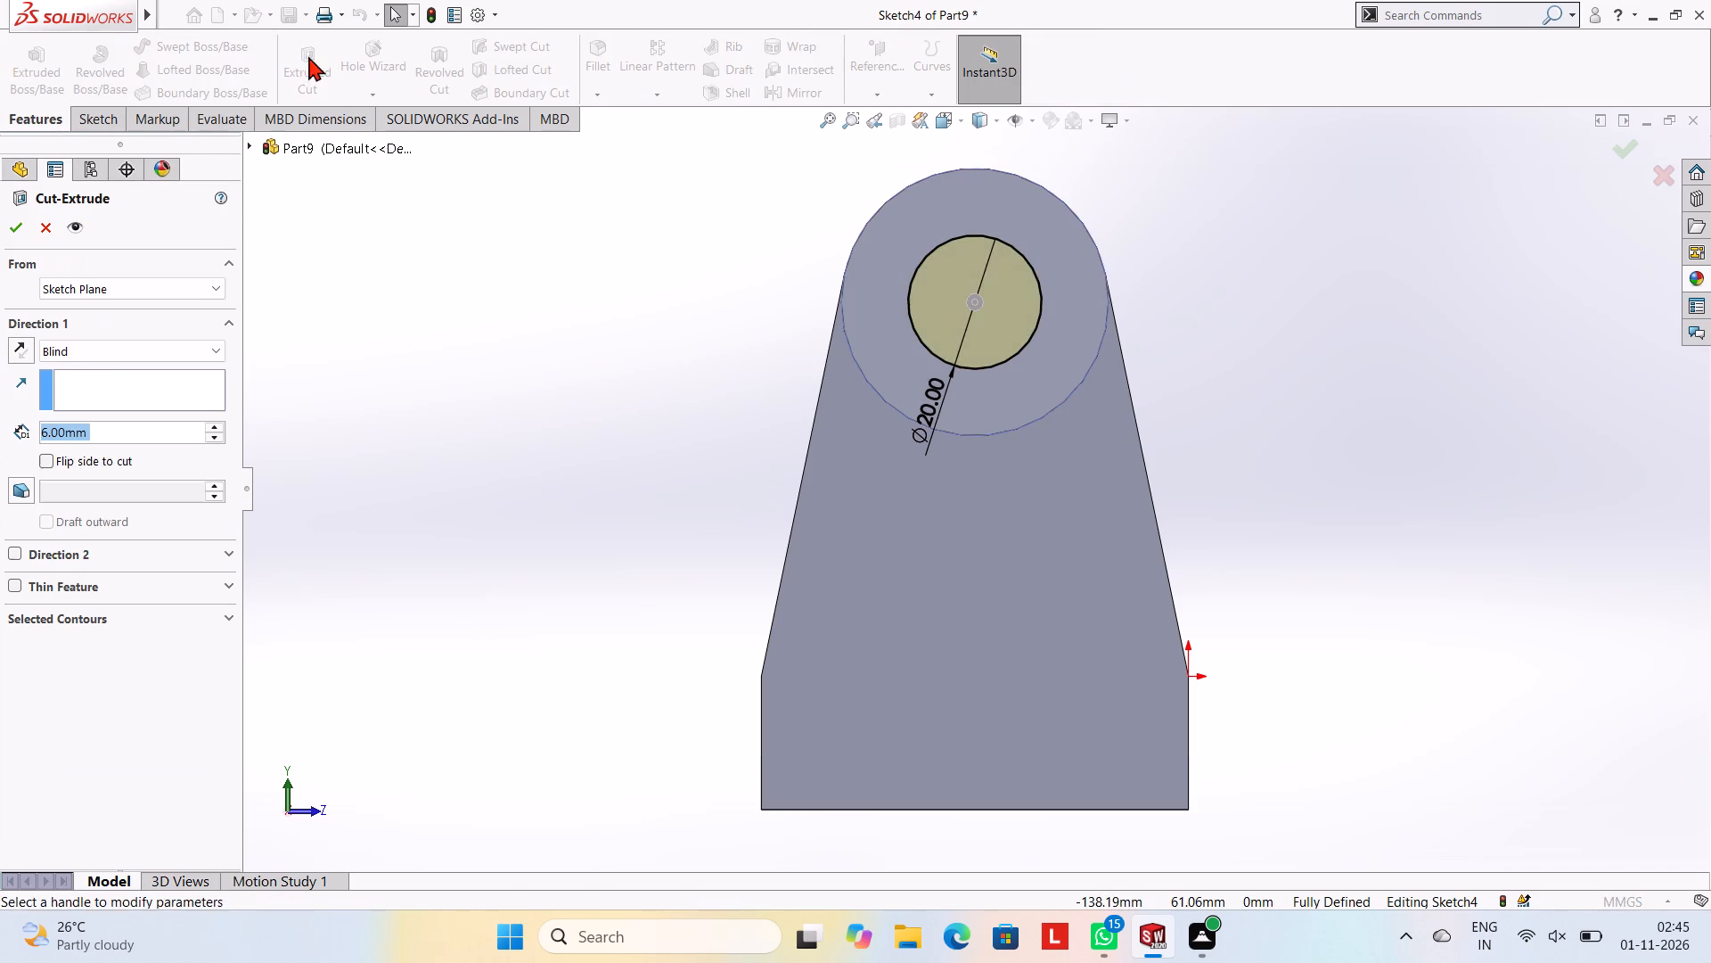
middle_click_drag(582, 317, 692, 374)
middle_click_drag(662, 386, 693, 398)
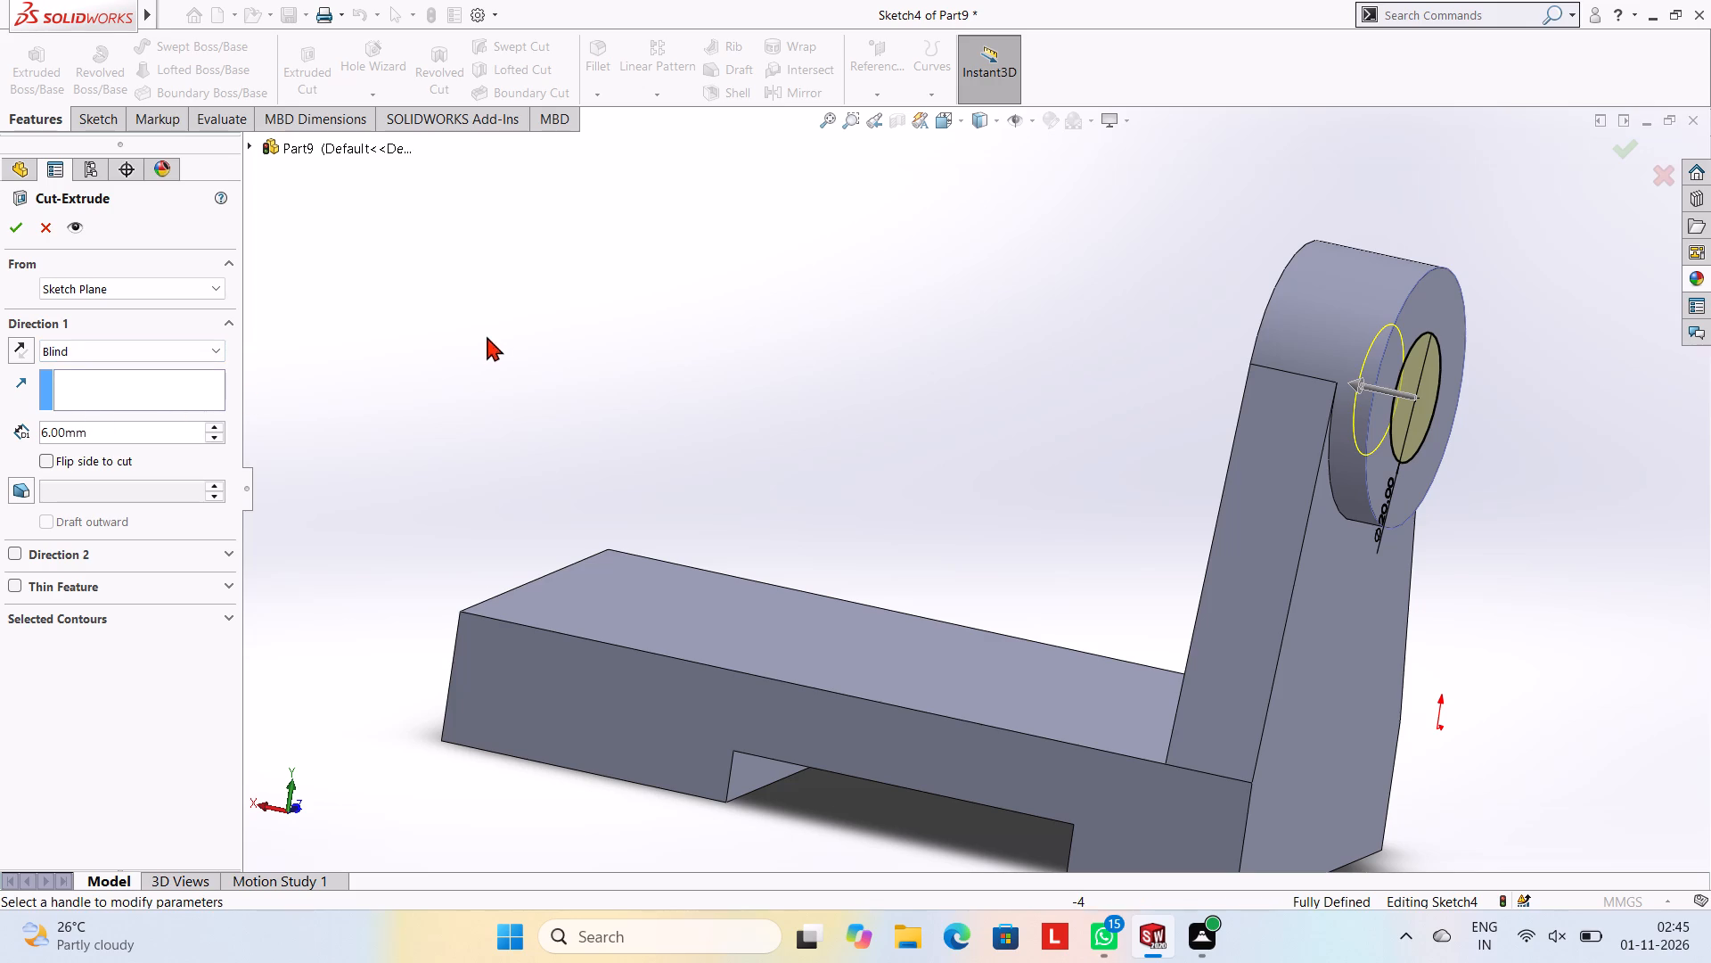
middle_click_drag(556, 343, 571, 346)
left_click(94, 429)
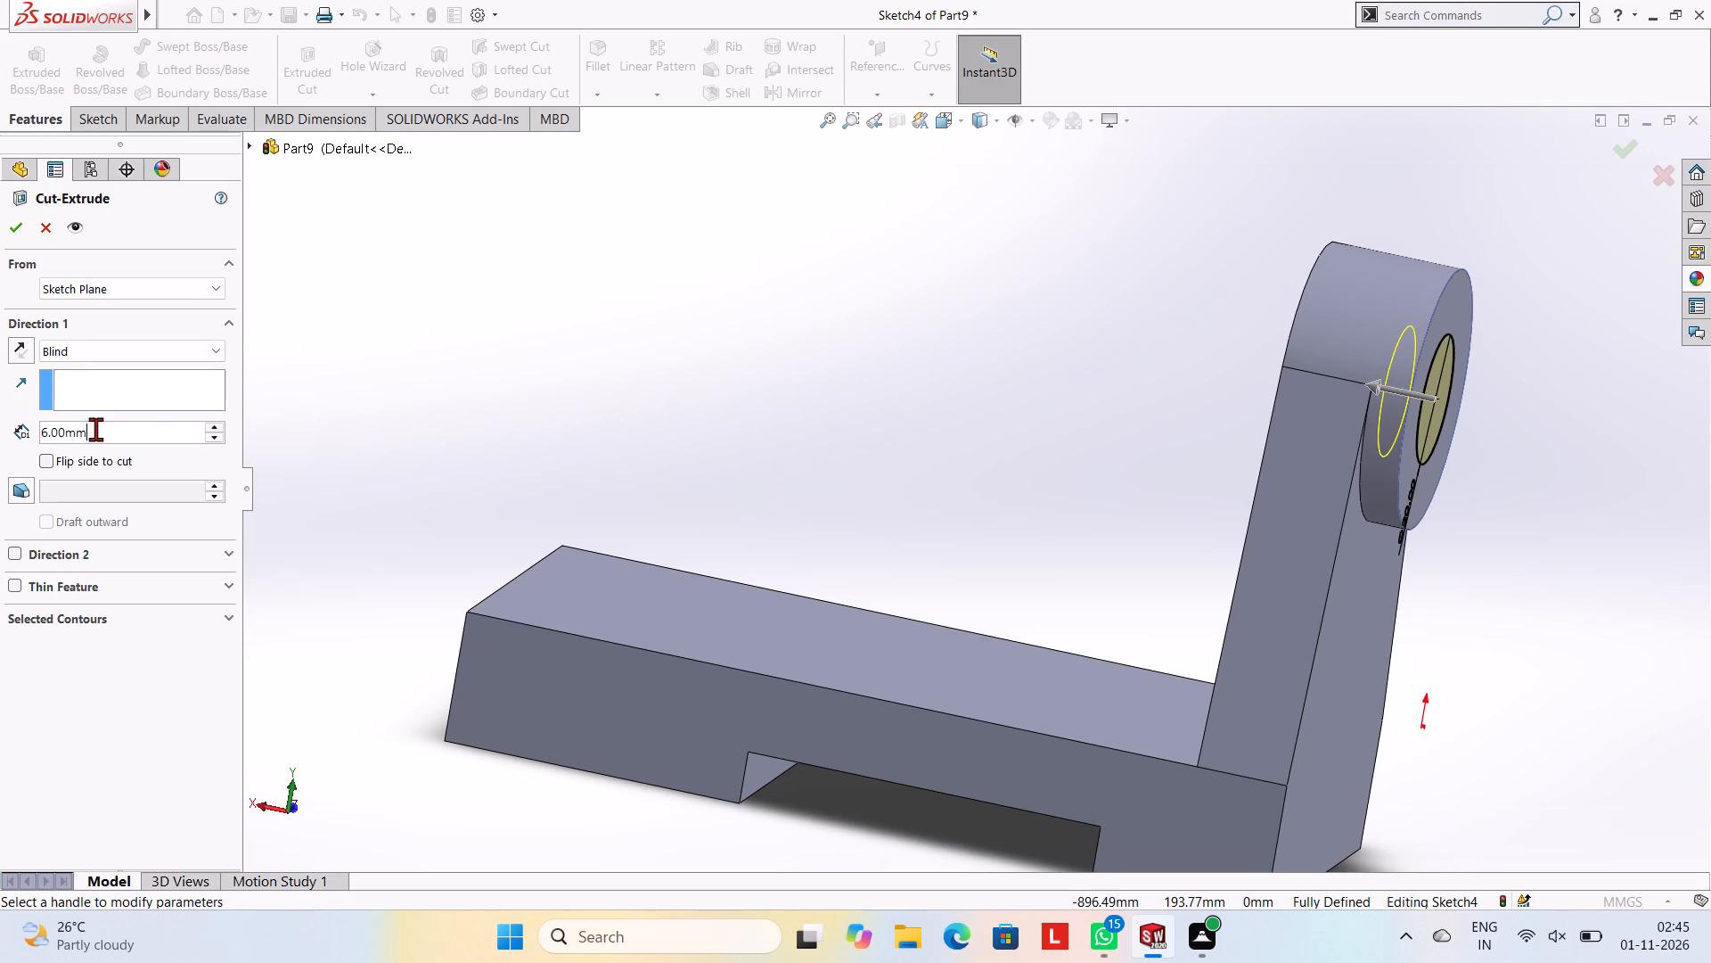
key("BackSpace")
key("BackSpace")
key("BackSpace")
key("BackSpace")
key("BackSpace")
key("BackSpace")
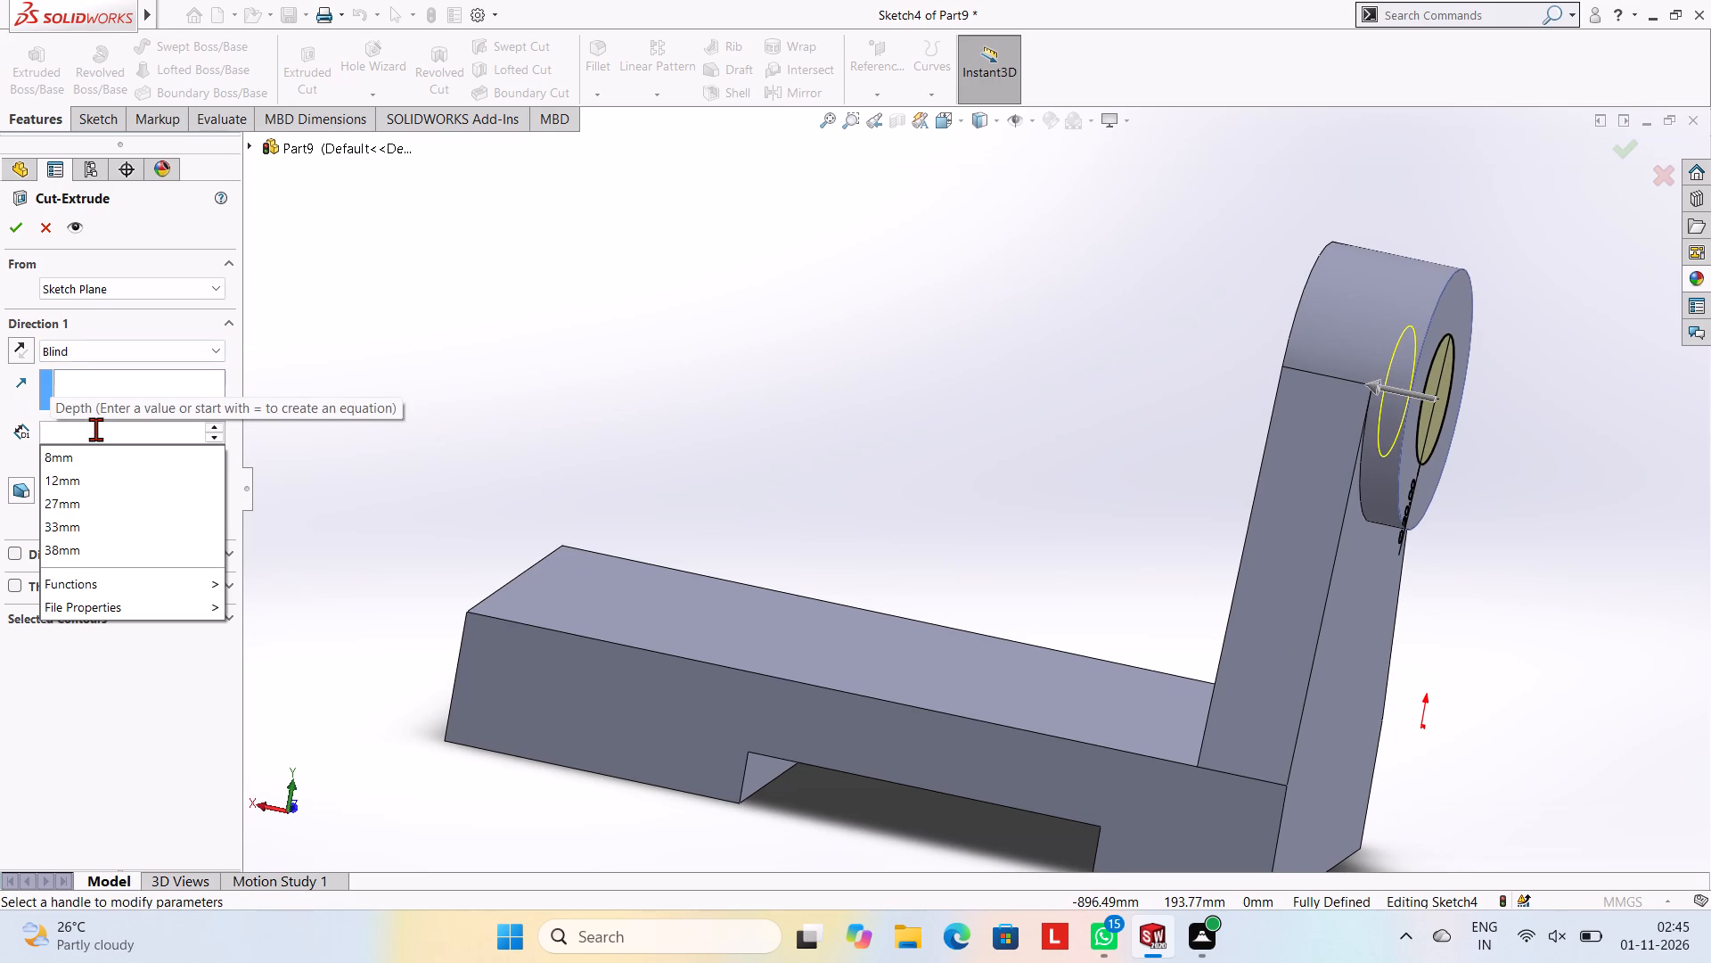
type("20")
key("Return")
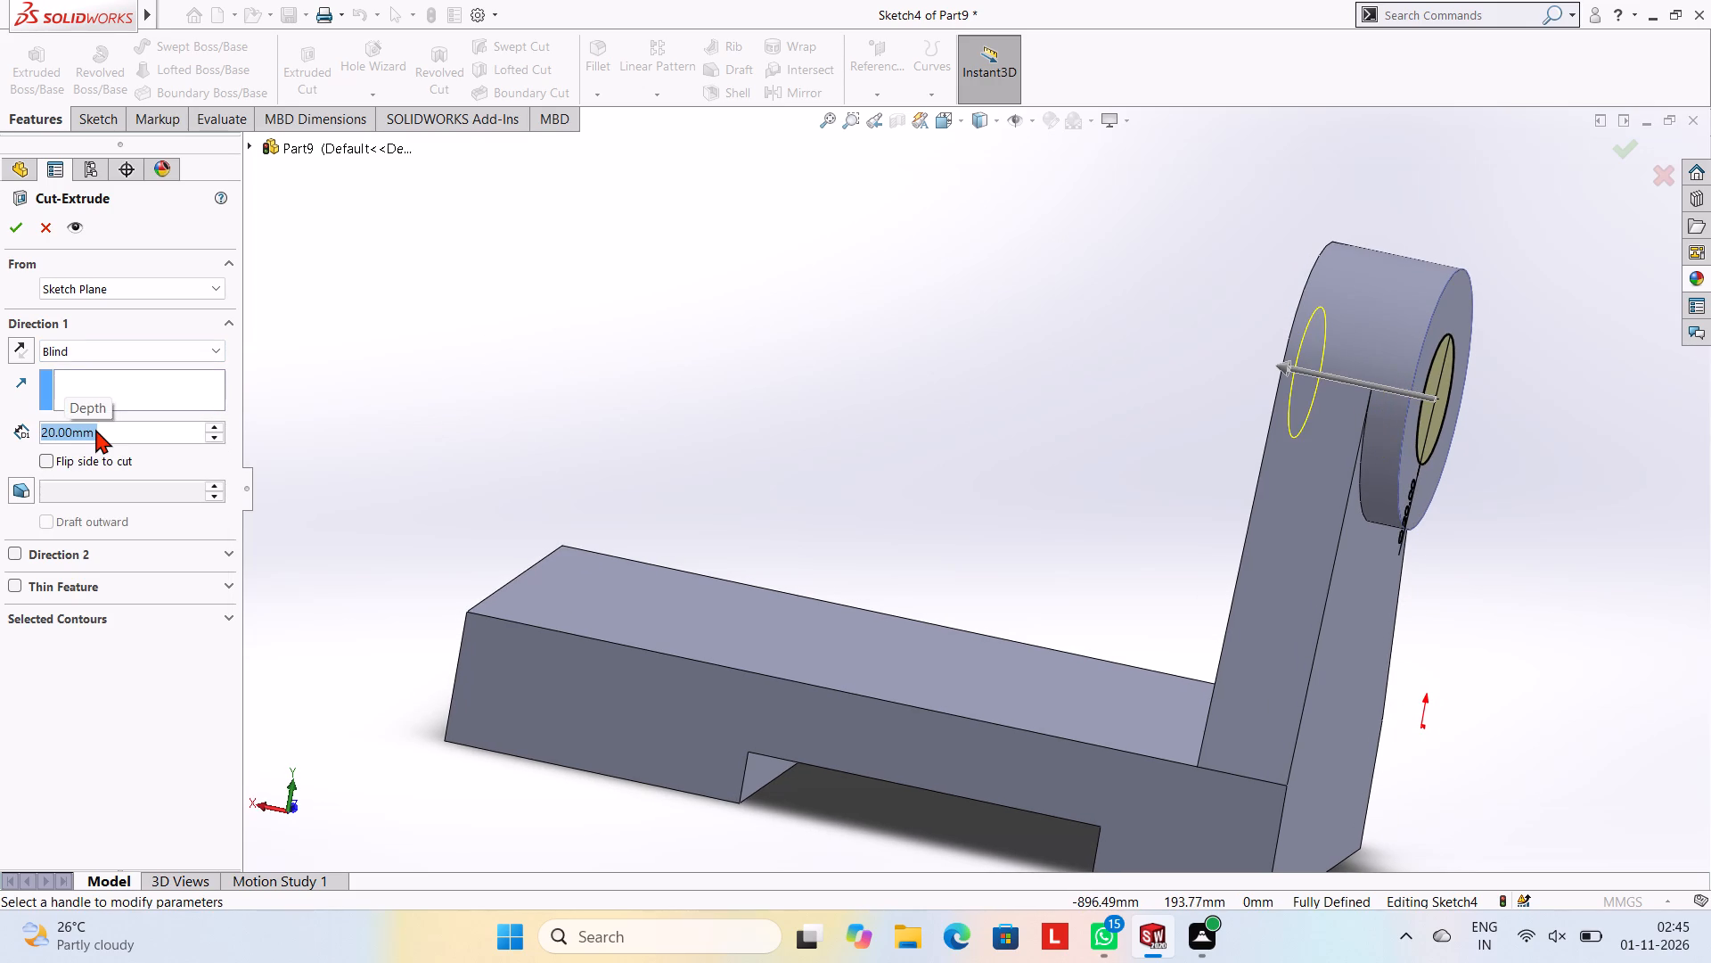
type("30")
key("Return")
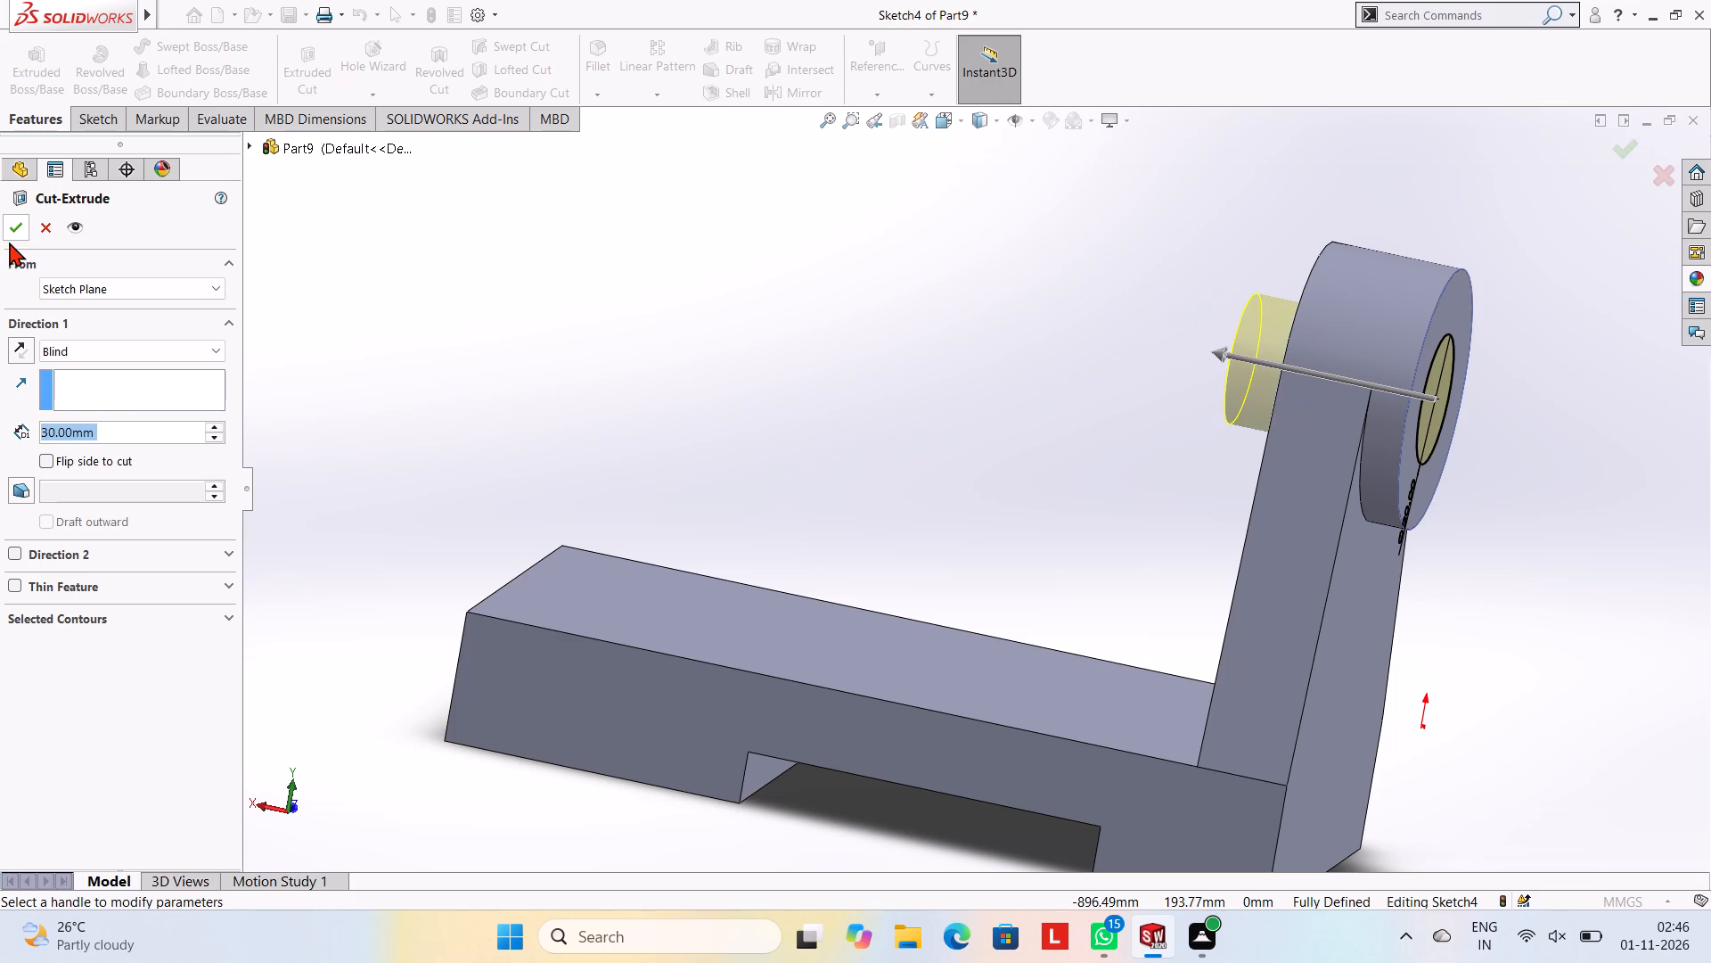
left_click(9, 229)
left_click(585, 355)
Start a sketch on the base's long notched side face and draw a 28 mm vertical line up from the upright's inner bottom corner.
middle_click_drag(849, 342, 873, 356)
scroll(873, 356, "up", 1)
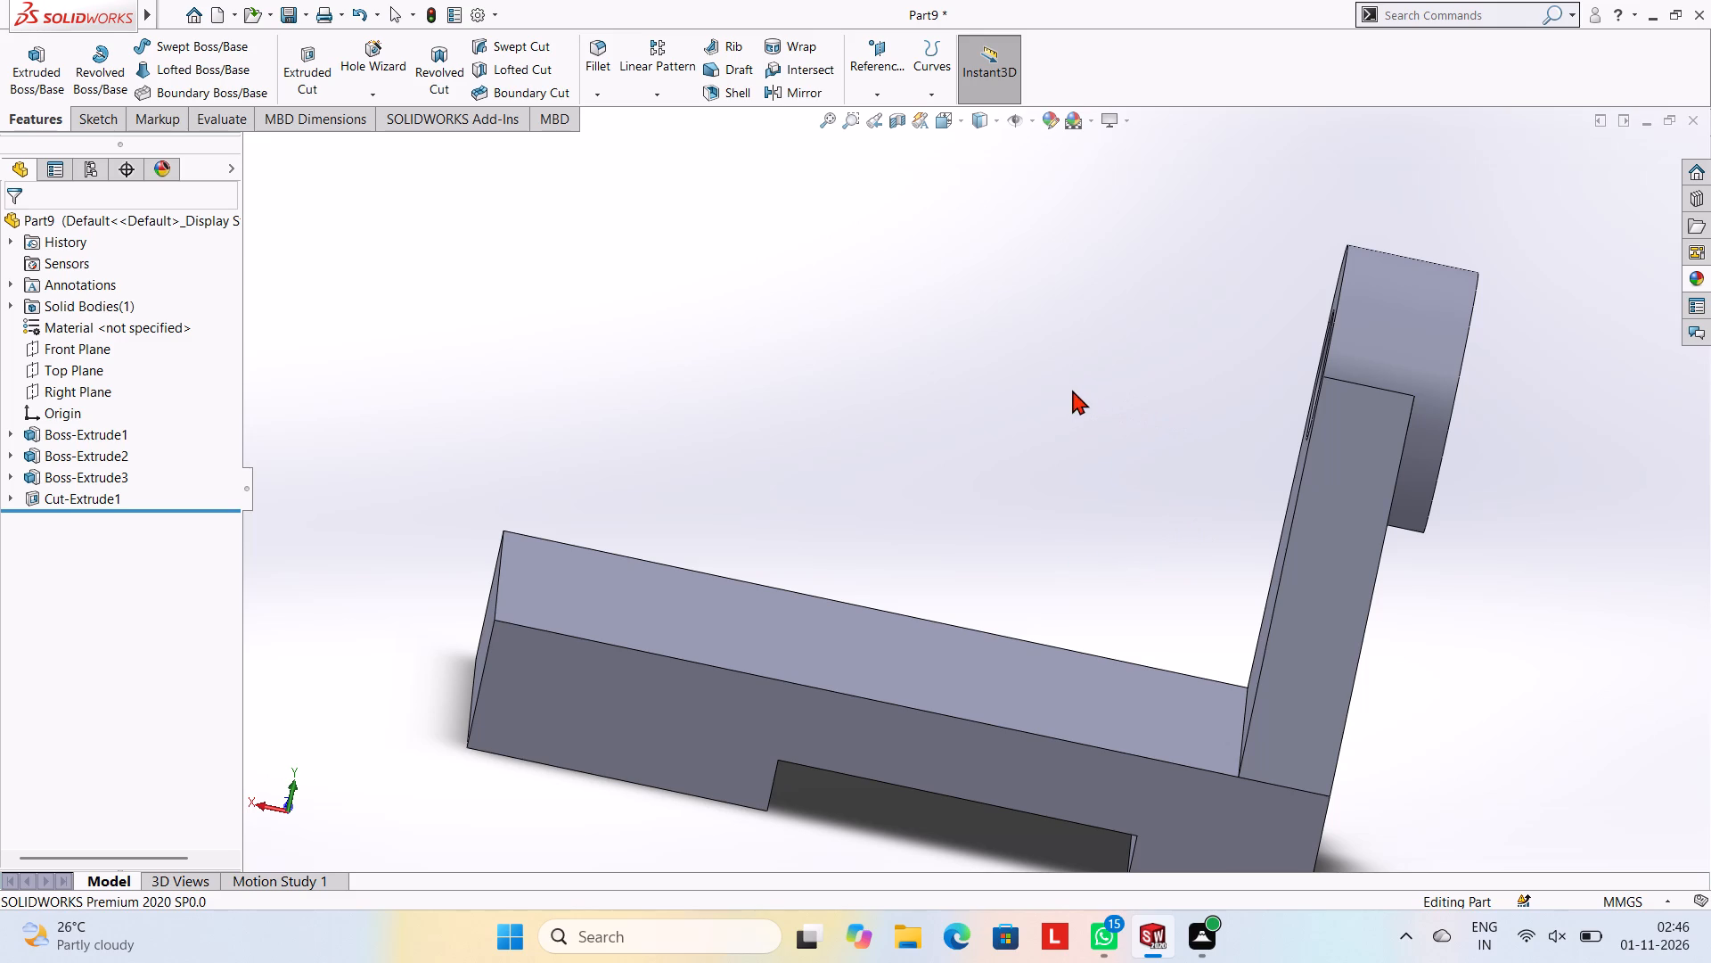
middle_click_drag(1148, 385, 1191, 457)
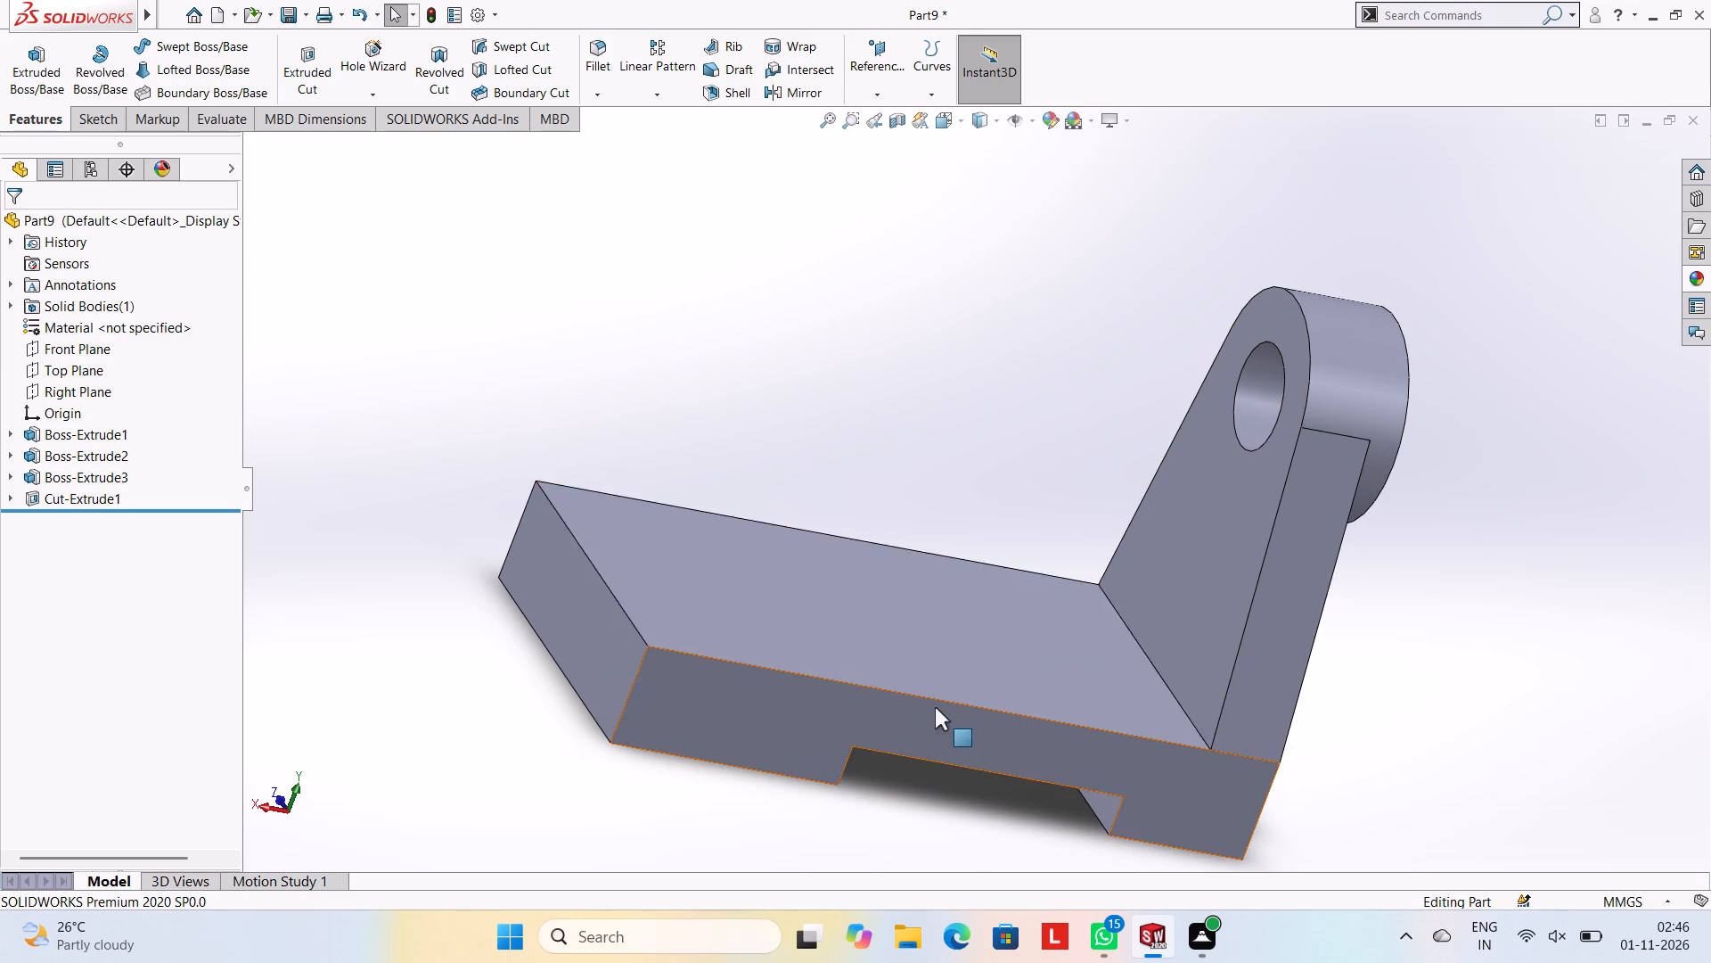
middle_click_drag(990, 527, 1212, 642)
middle_click_drag(1013, 572, 1058, 667)
left_click(832, 623)
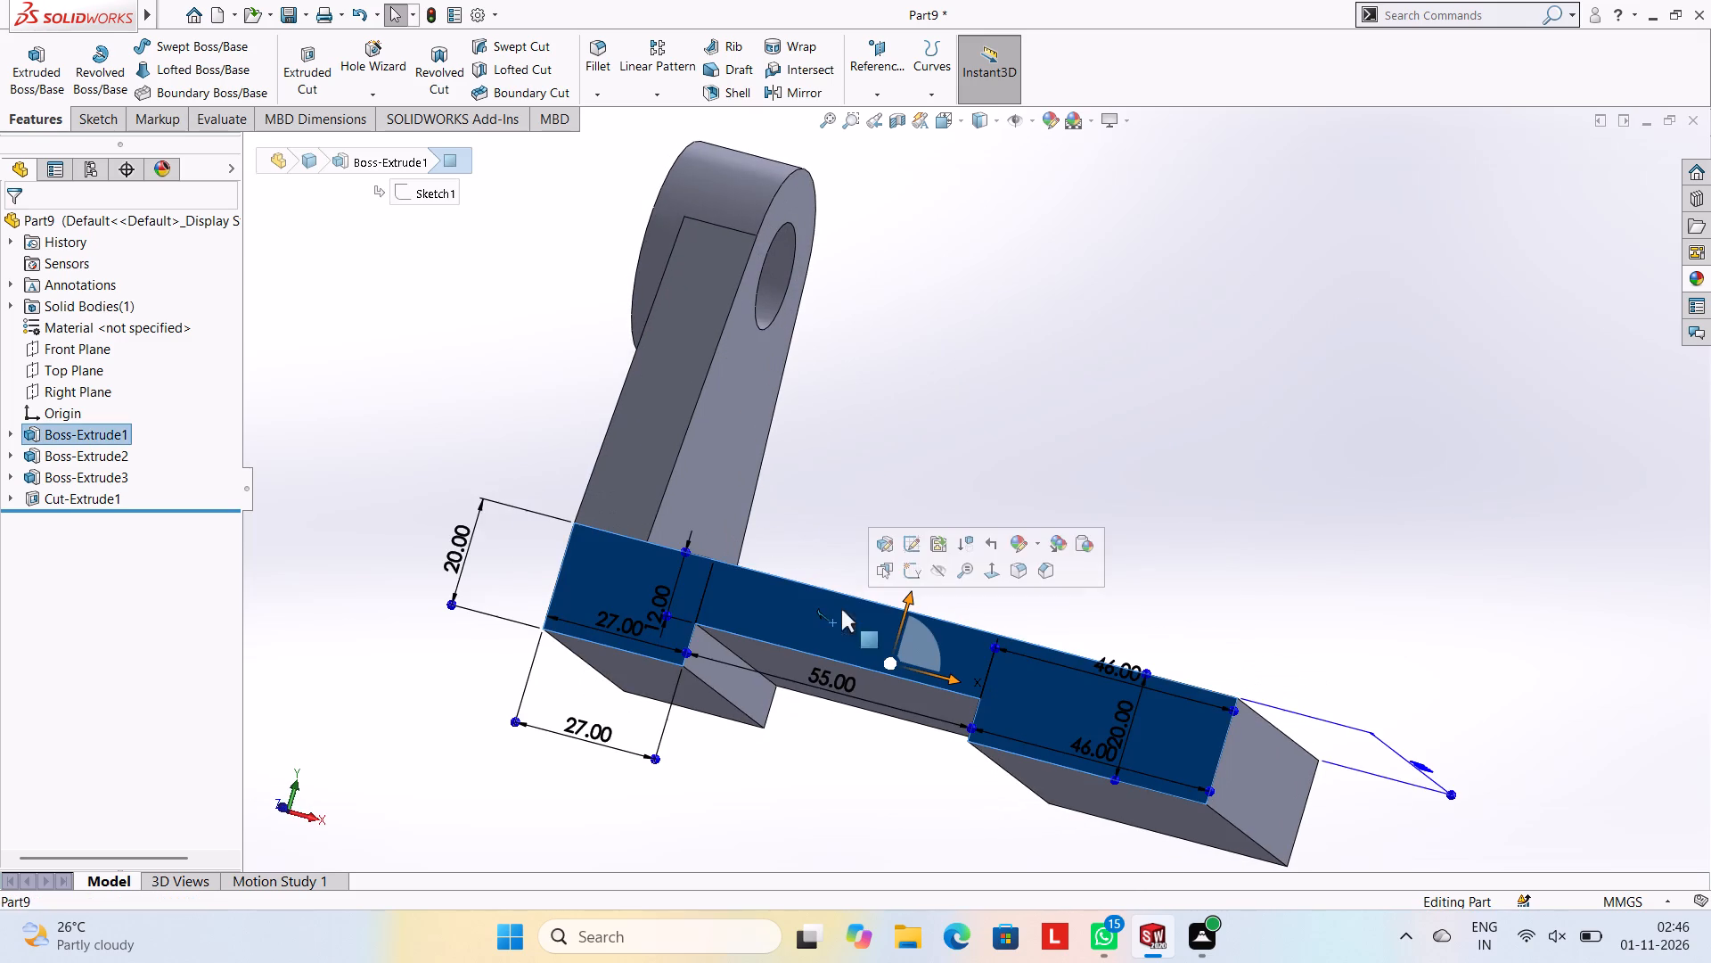
left_click(911, 564)
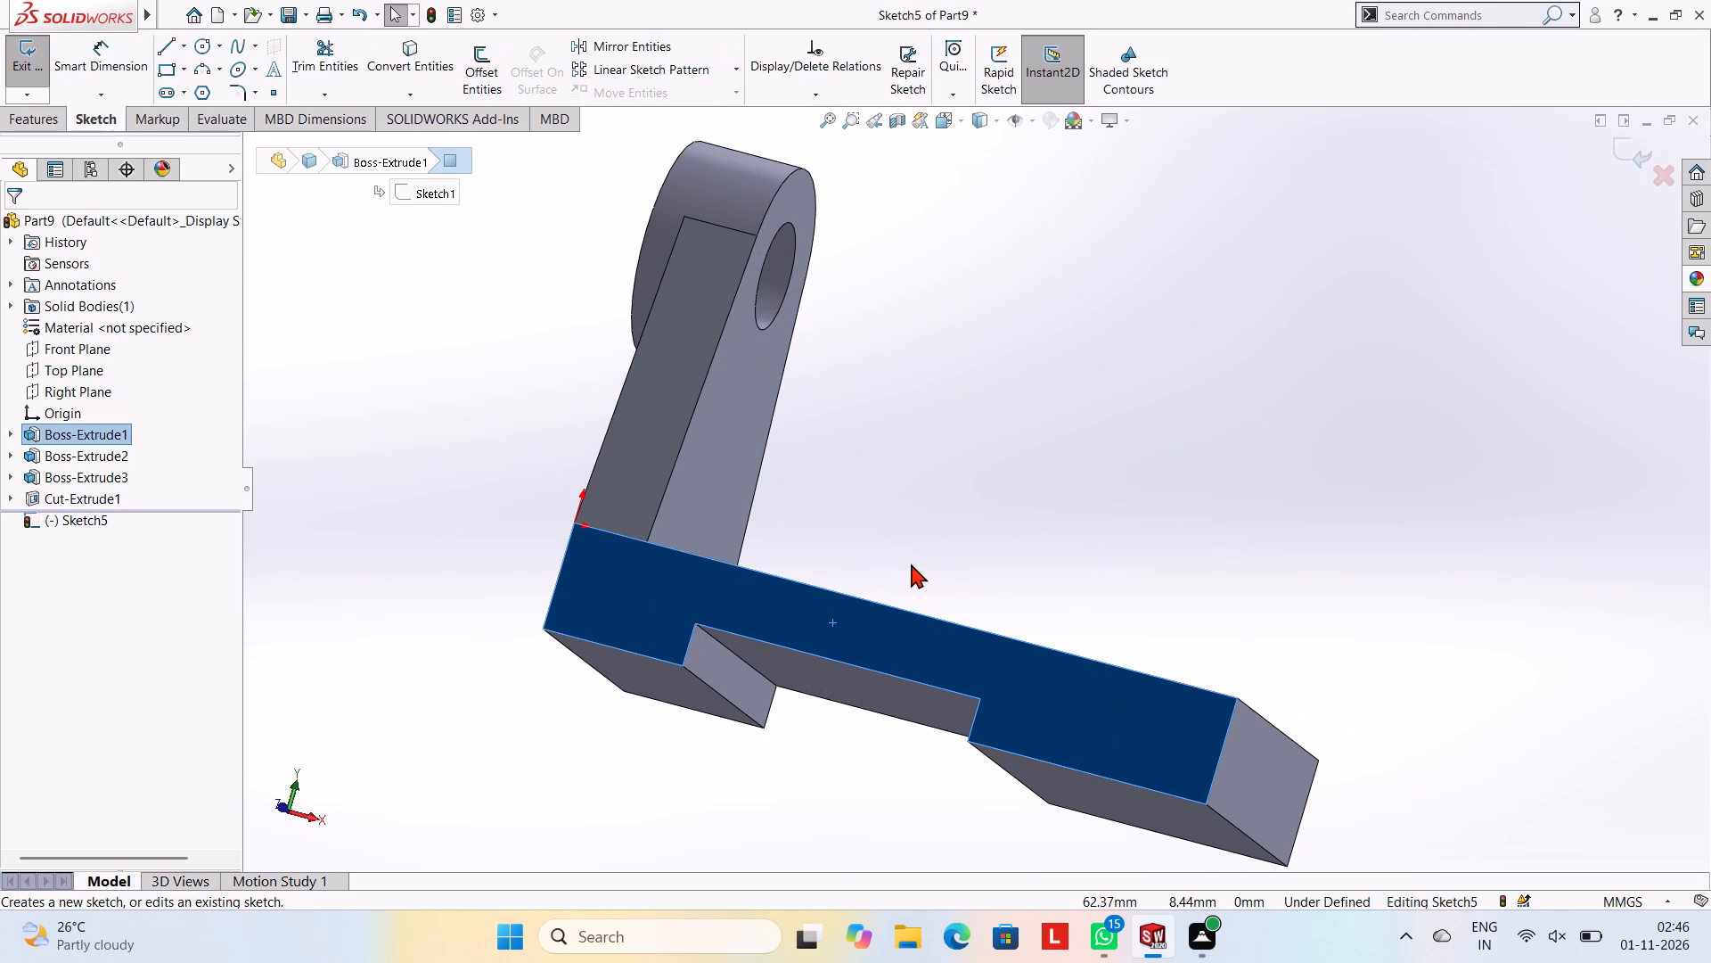
key("ctrl+8")
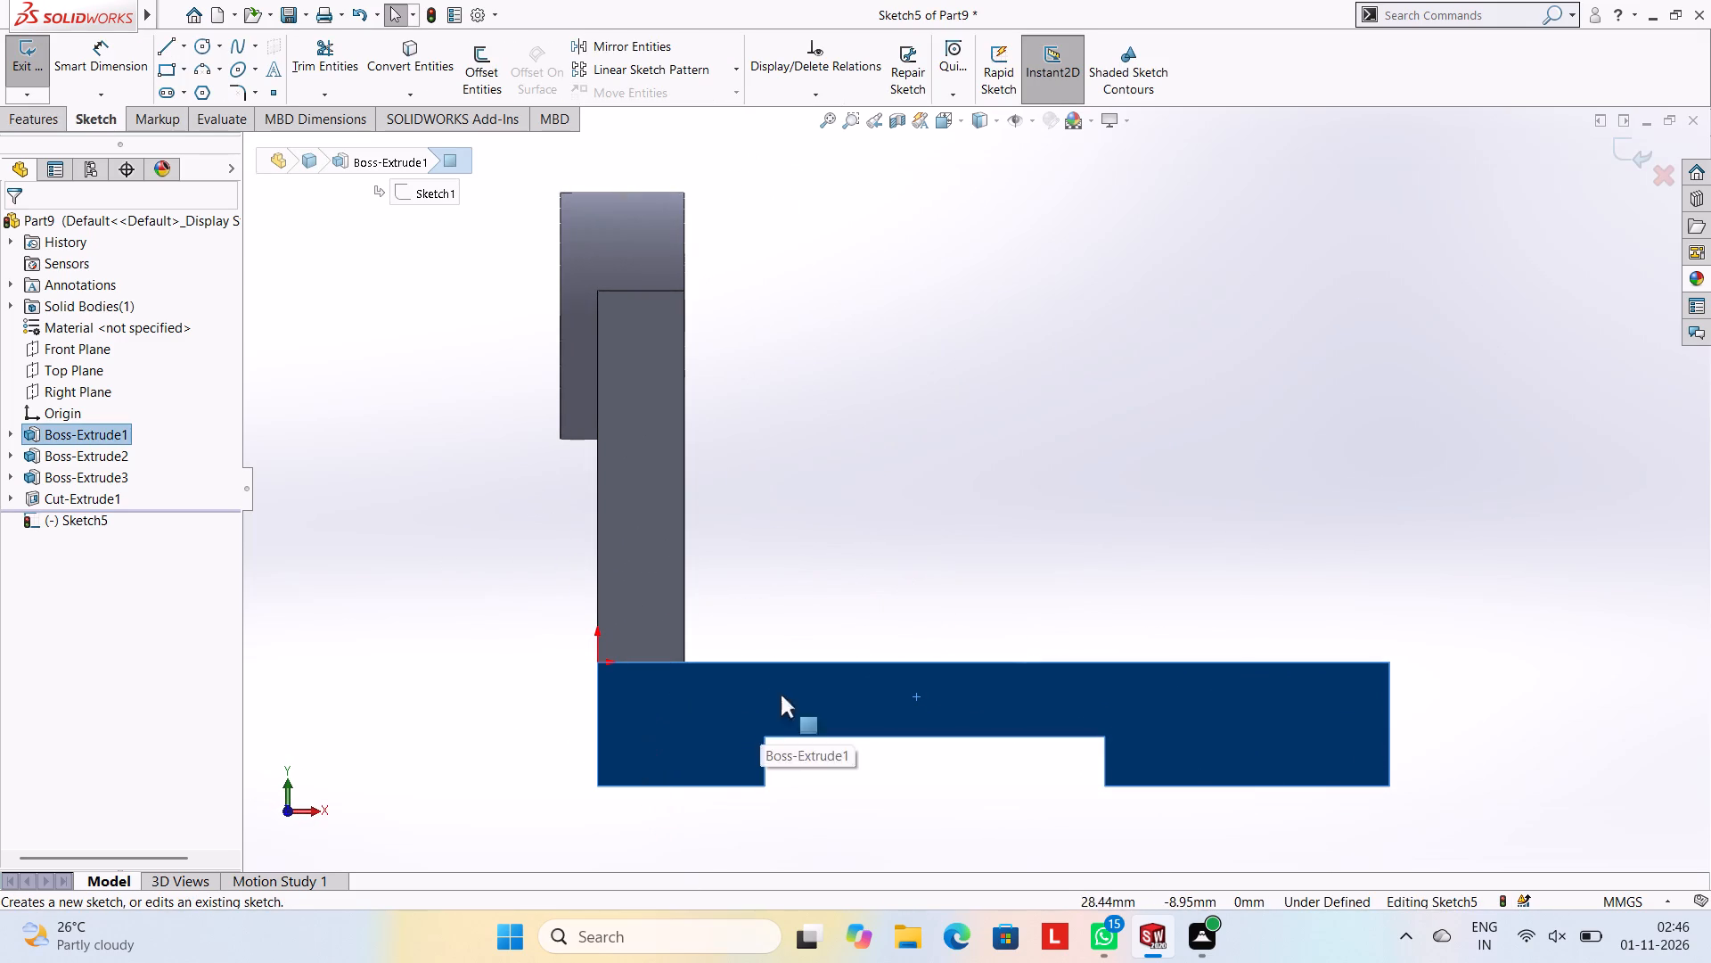
left_click(164, 45)
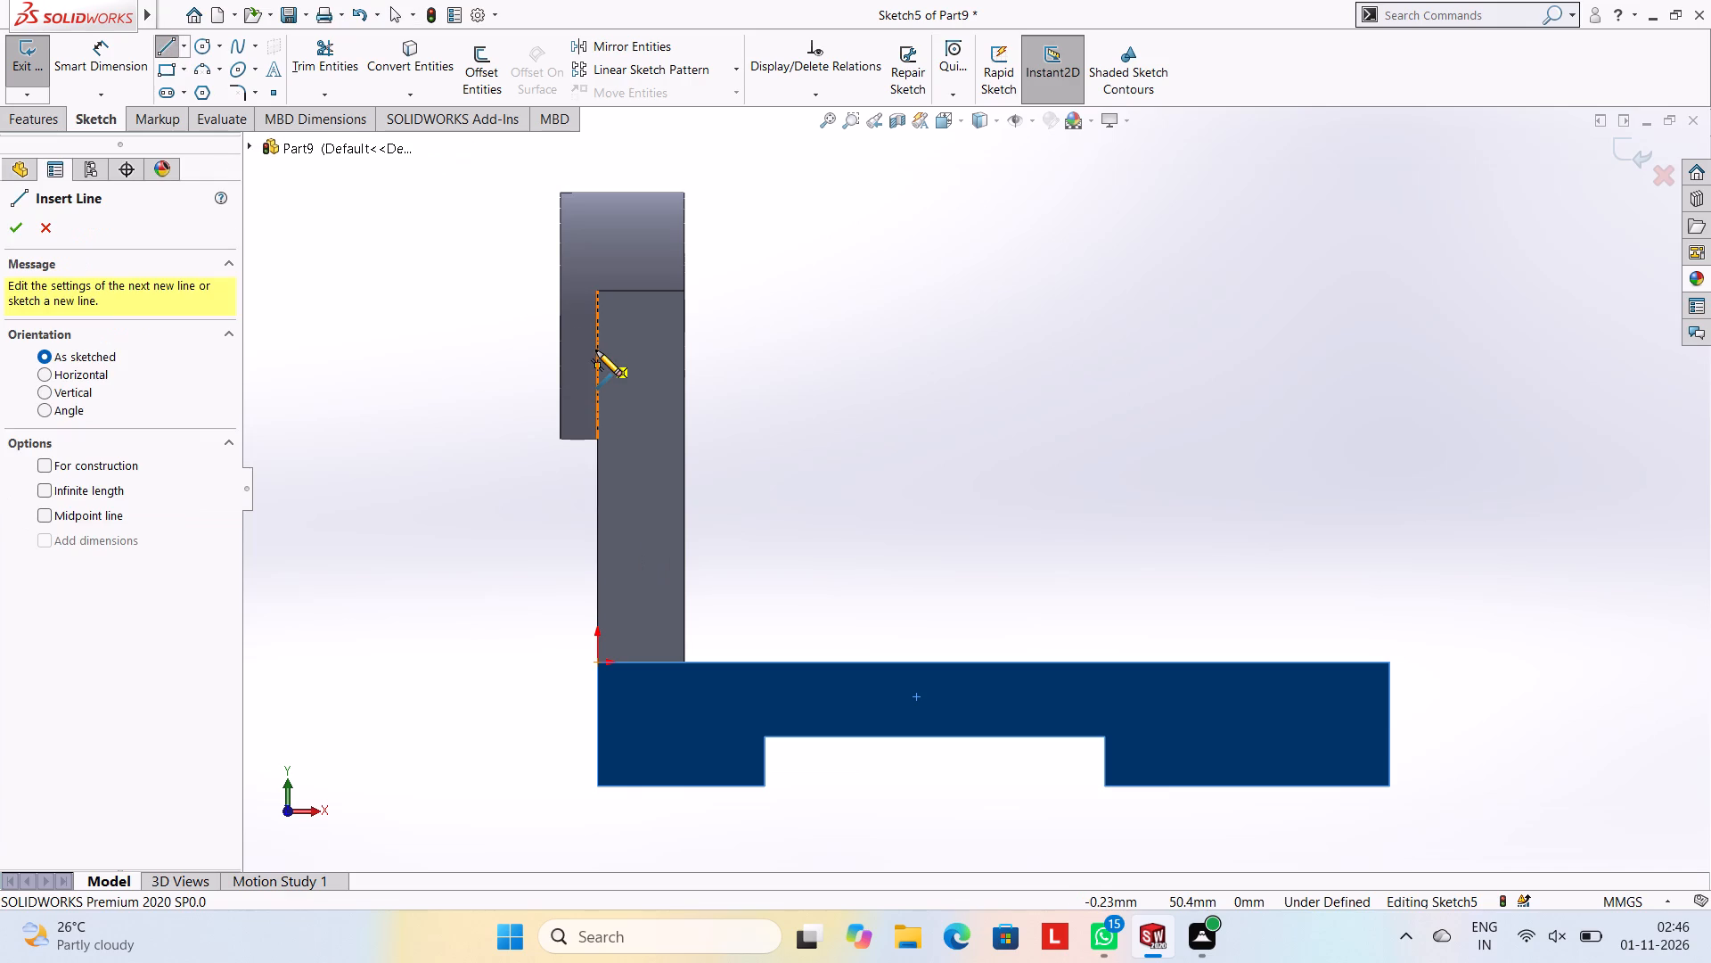
left_click(685, 663)
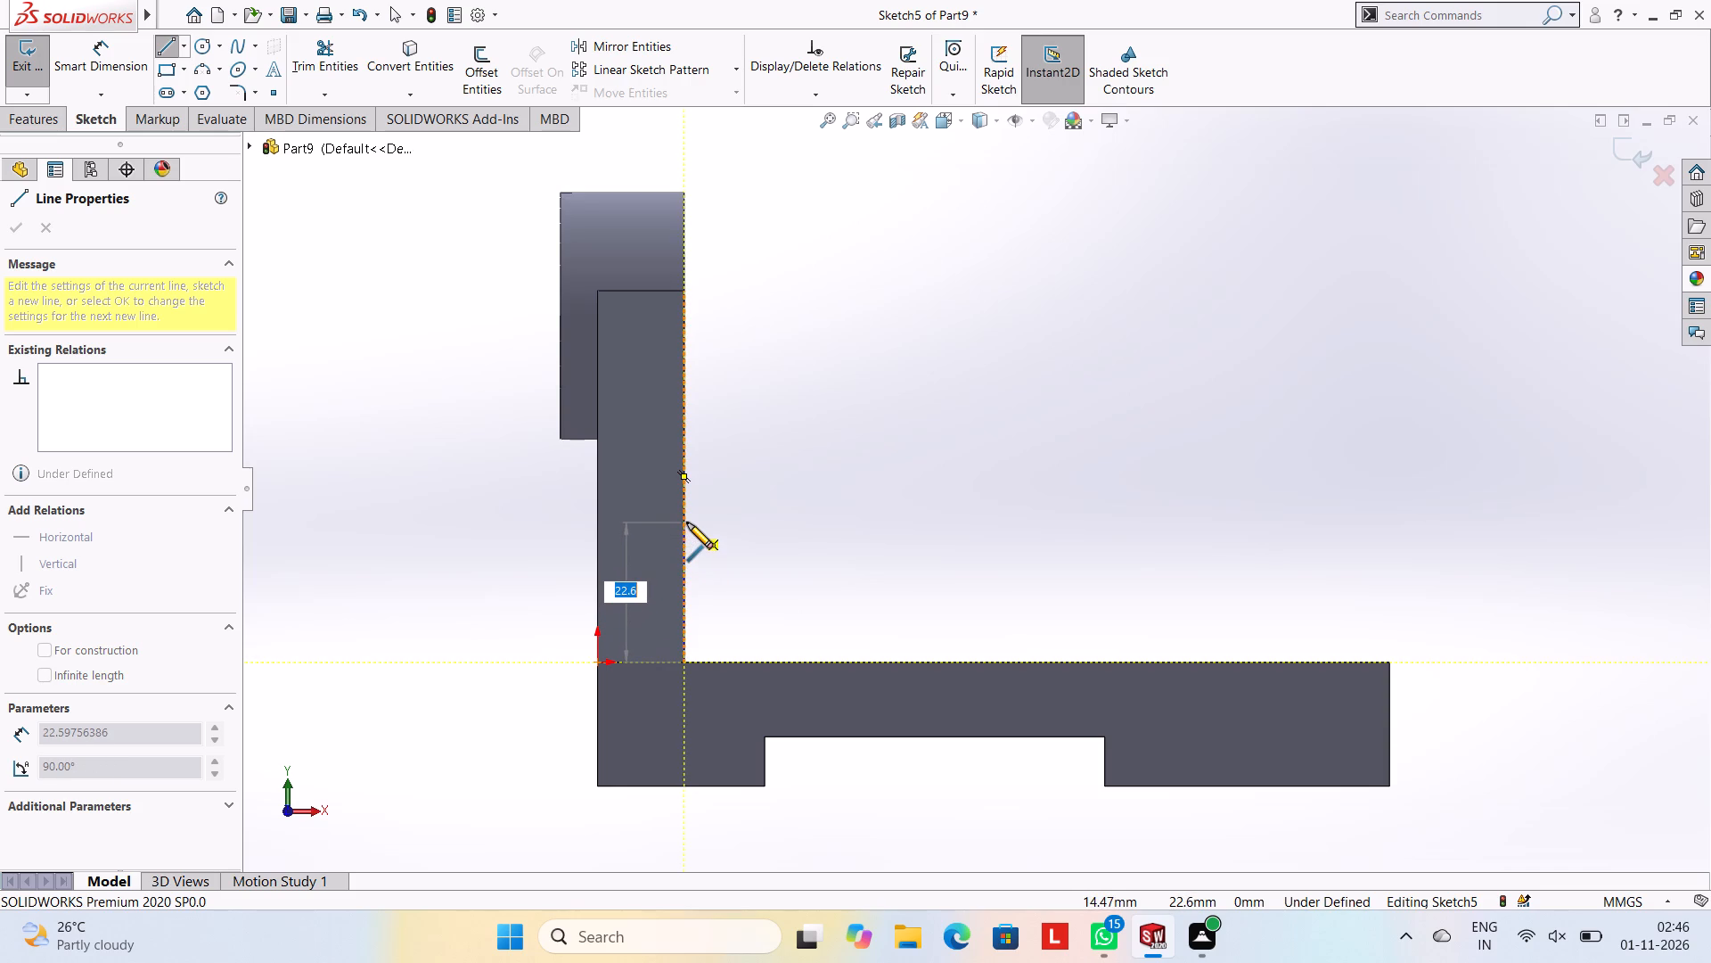
type("28")
key("Return")
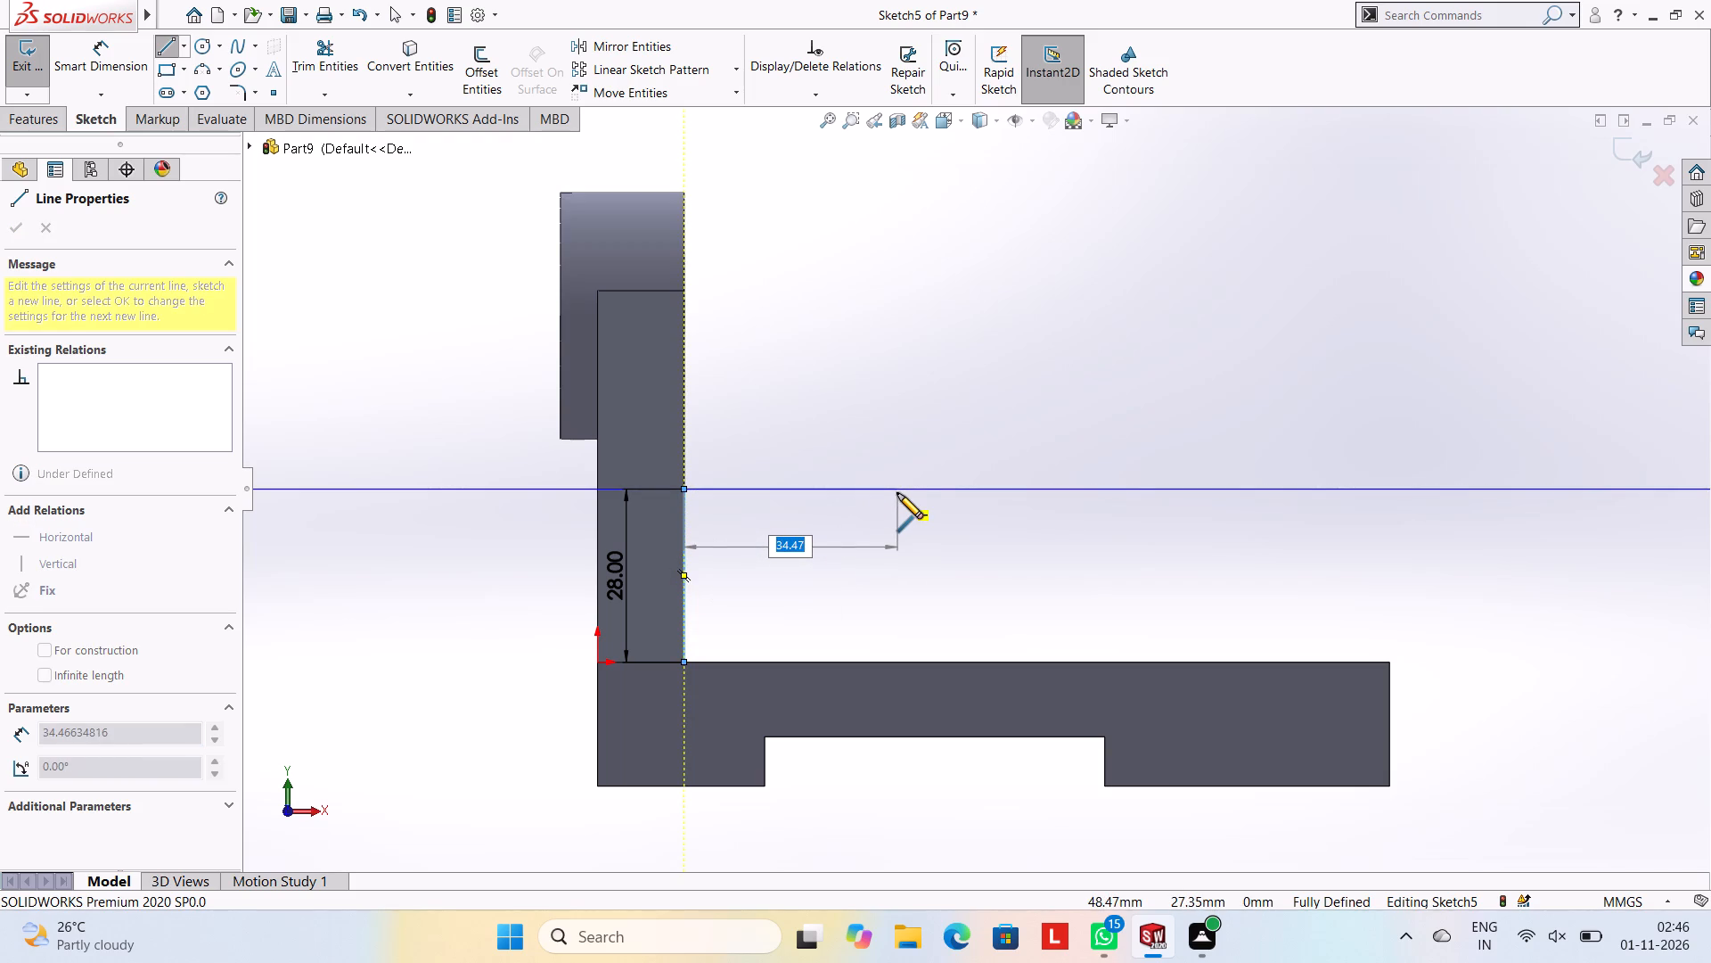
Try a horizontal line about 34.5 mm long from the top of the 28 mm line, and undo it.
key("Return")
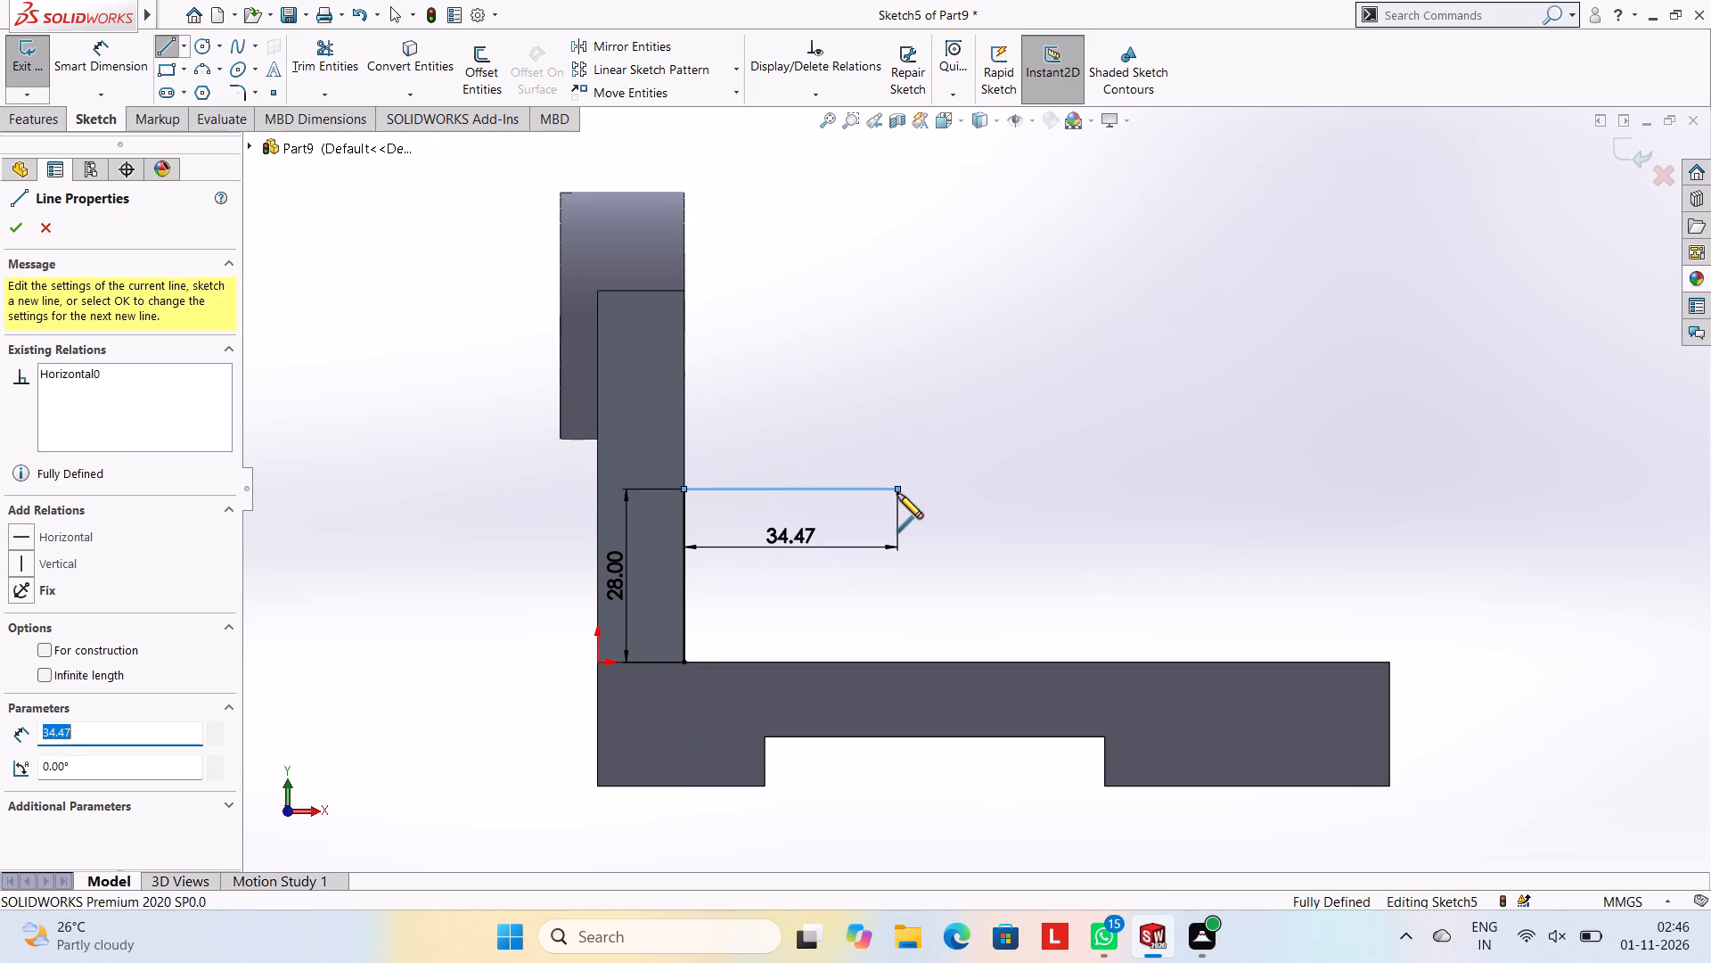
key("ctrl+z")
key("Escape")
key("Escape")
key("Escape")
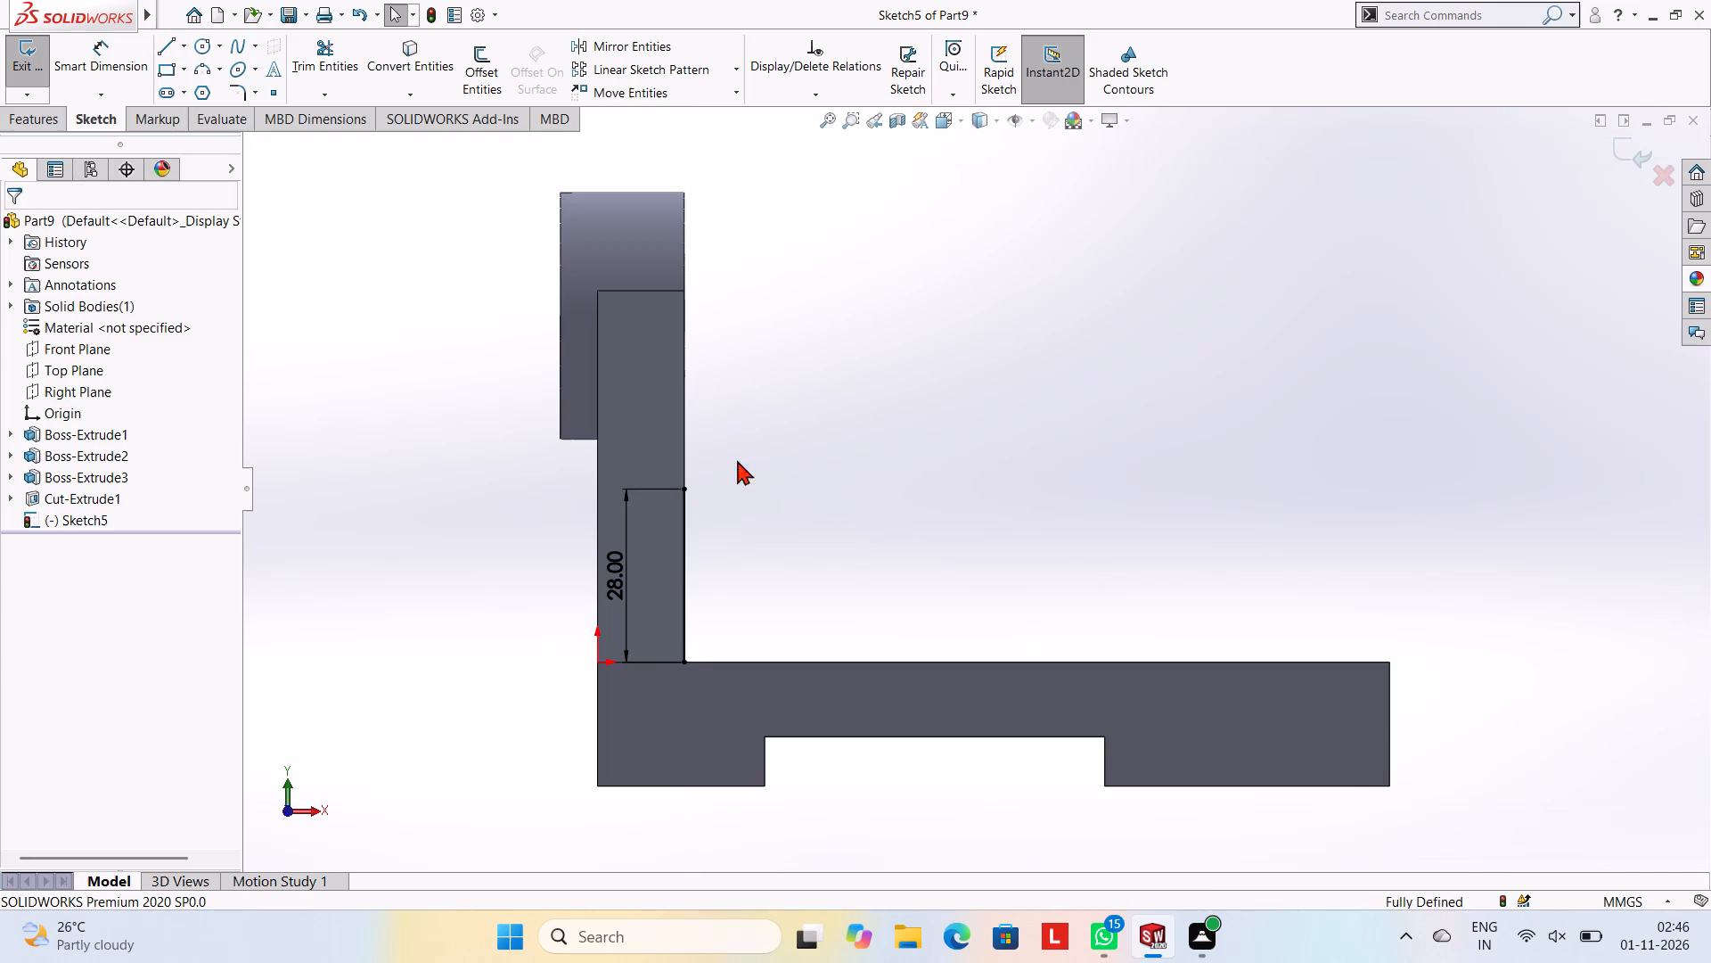
Draw a 50 mm horizontal line from the 28 mm line's top, then close the rectangle down to and along the base's top edge.
left_click(169, 39)
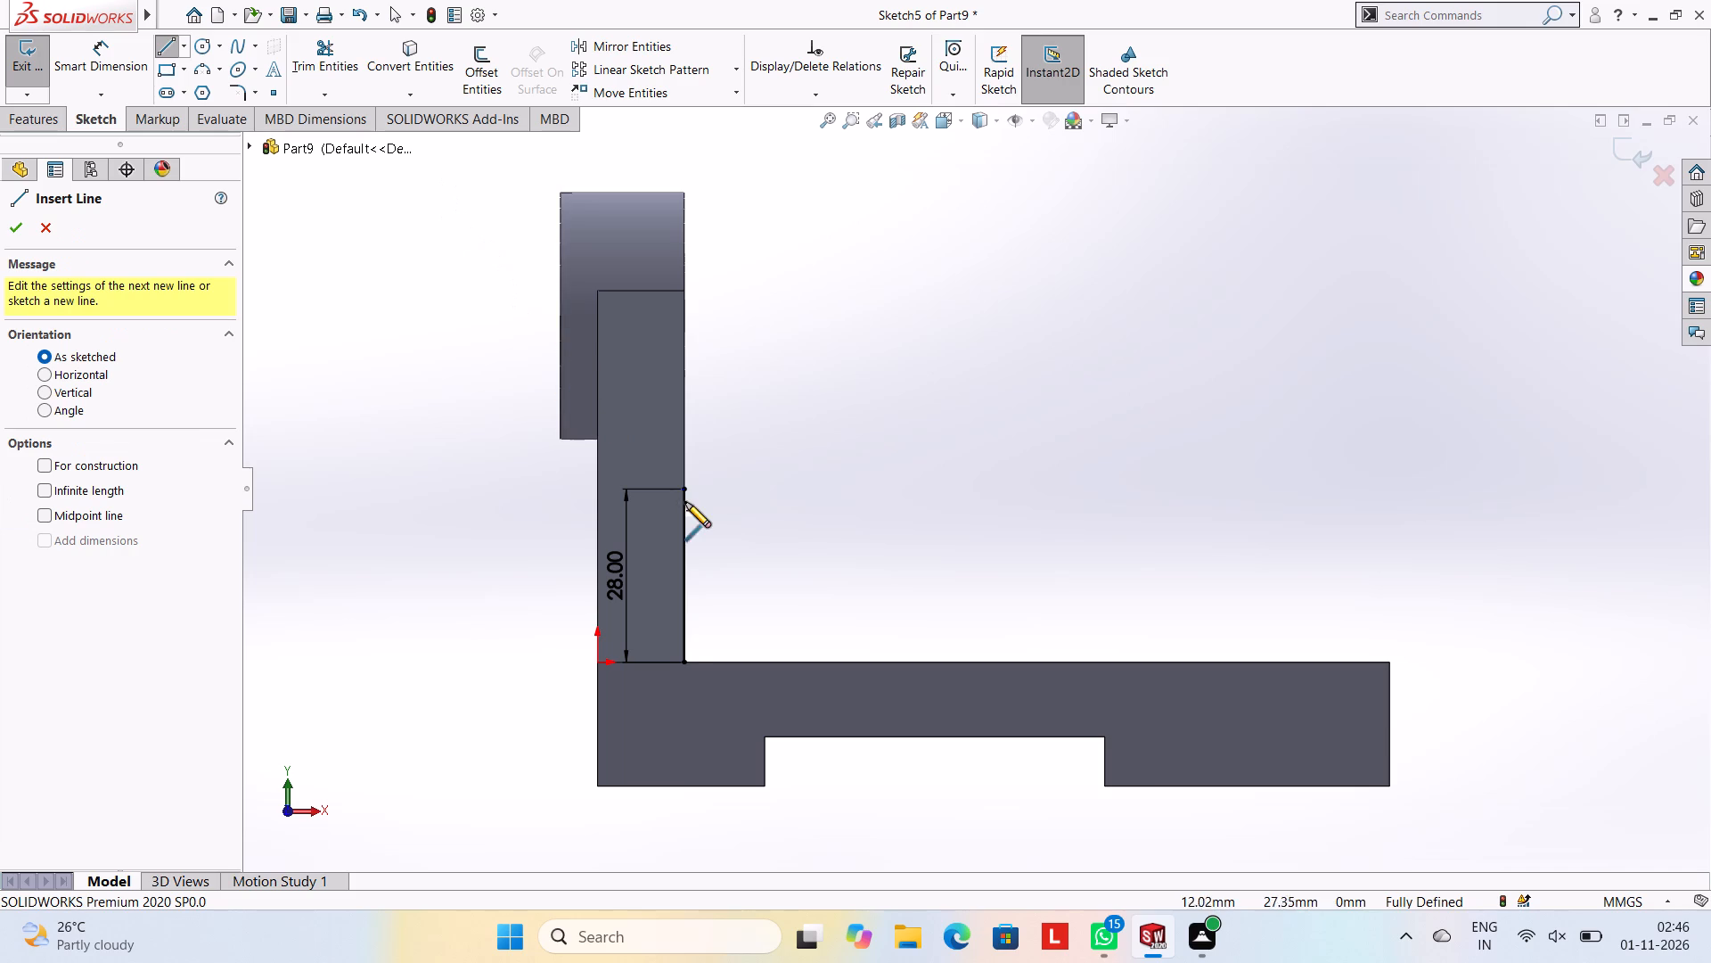
left_click(684, 490)
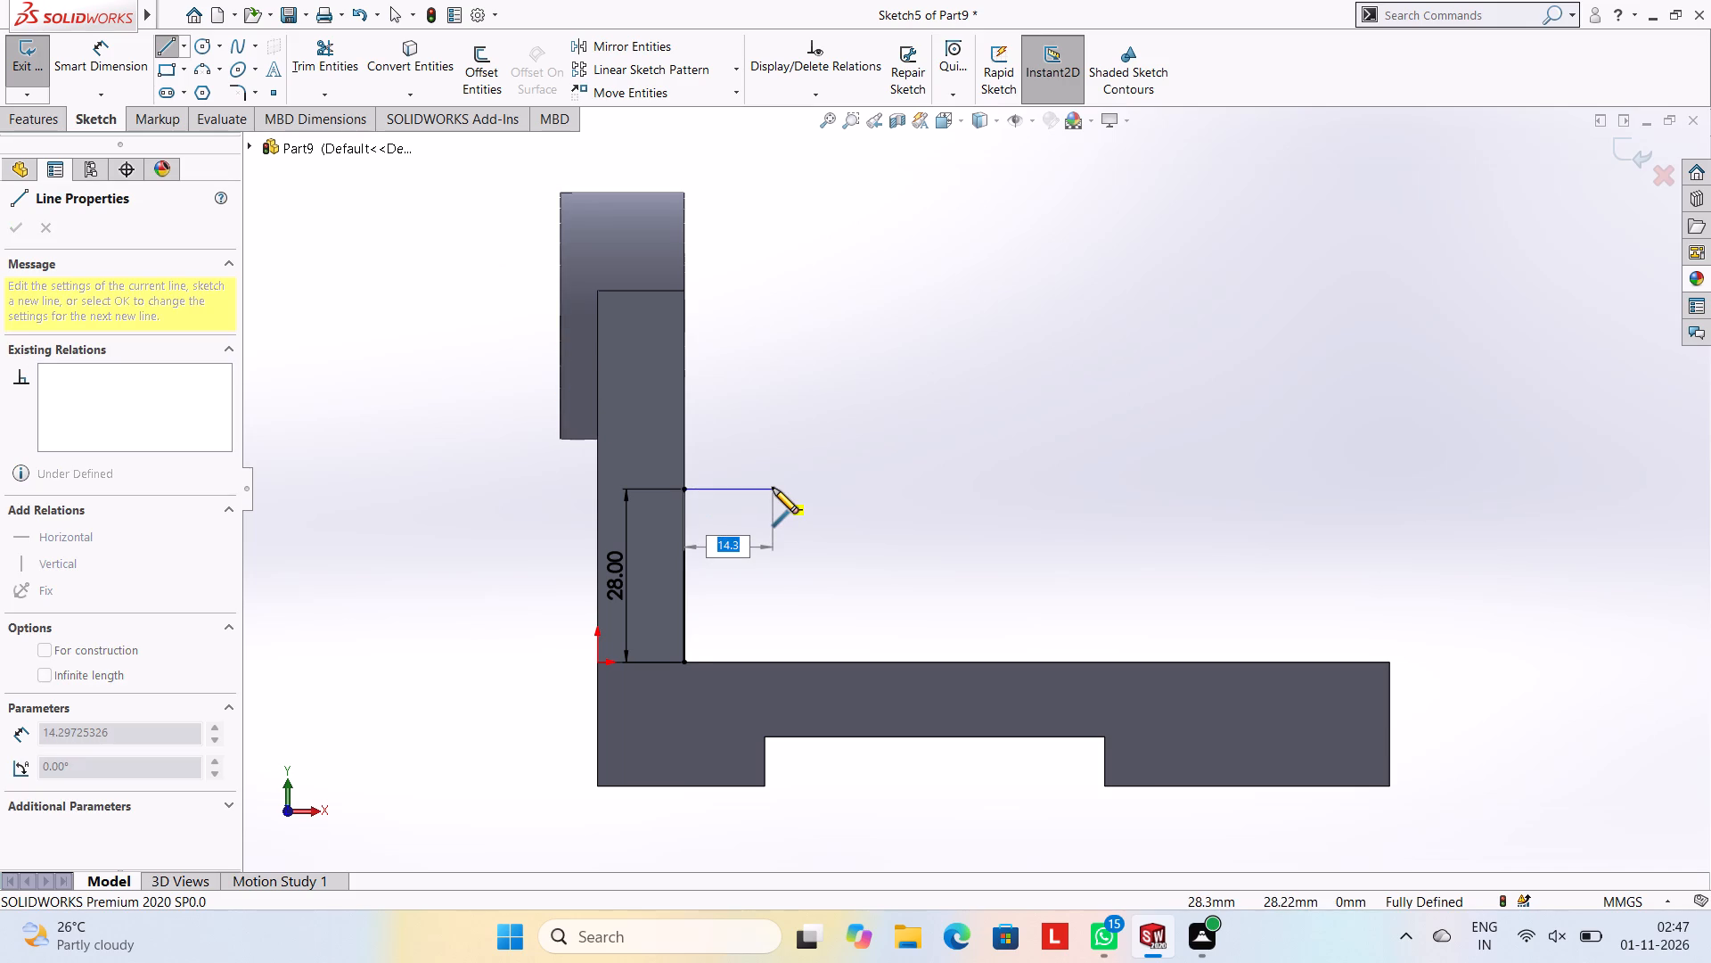
type("50")
key("Return")
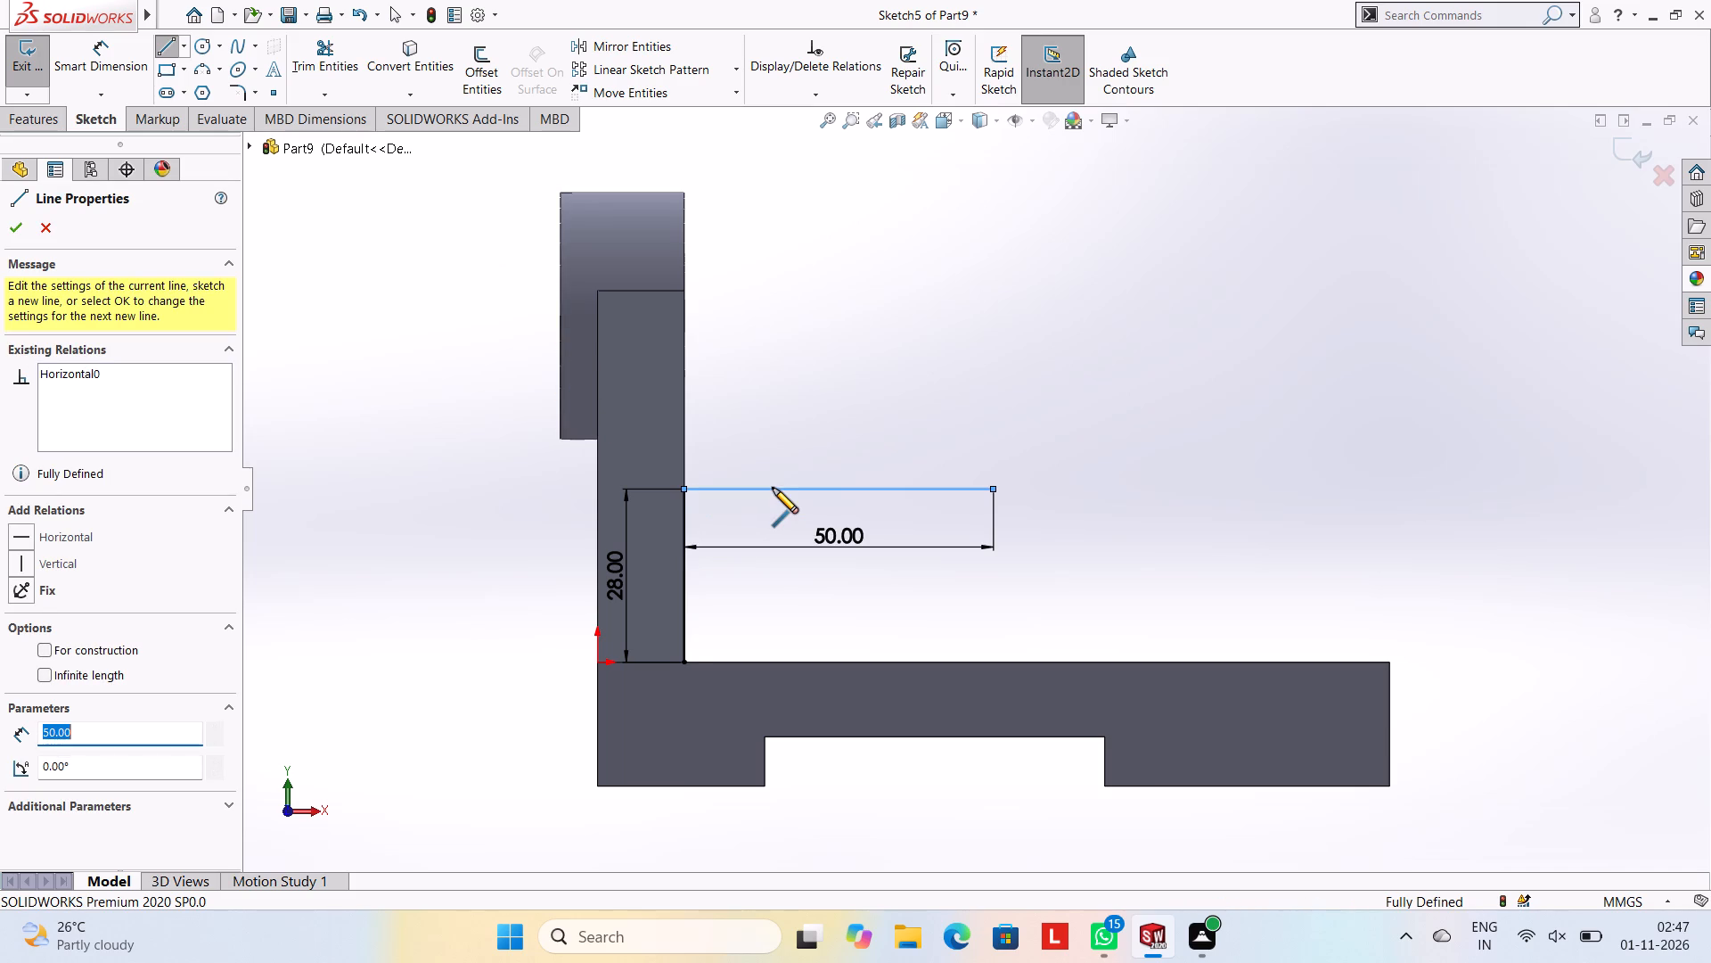
left_click(994, 661)
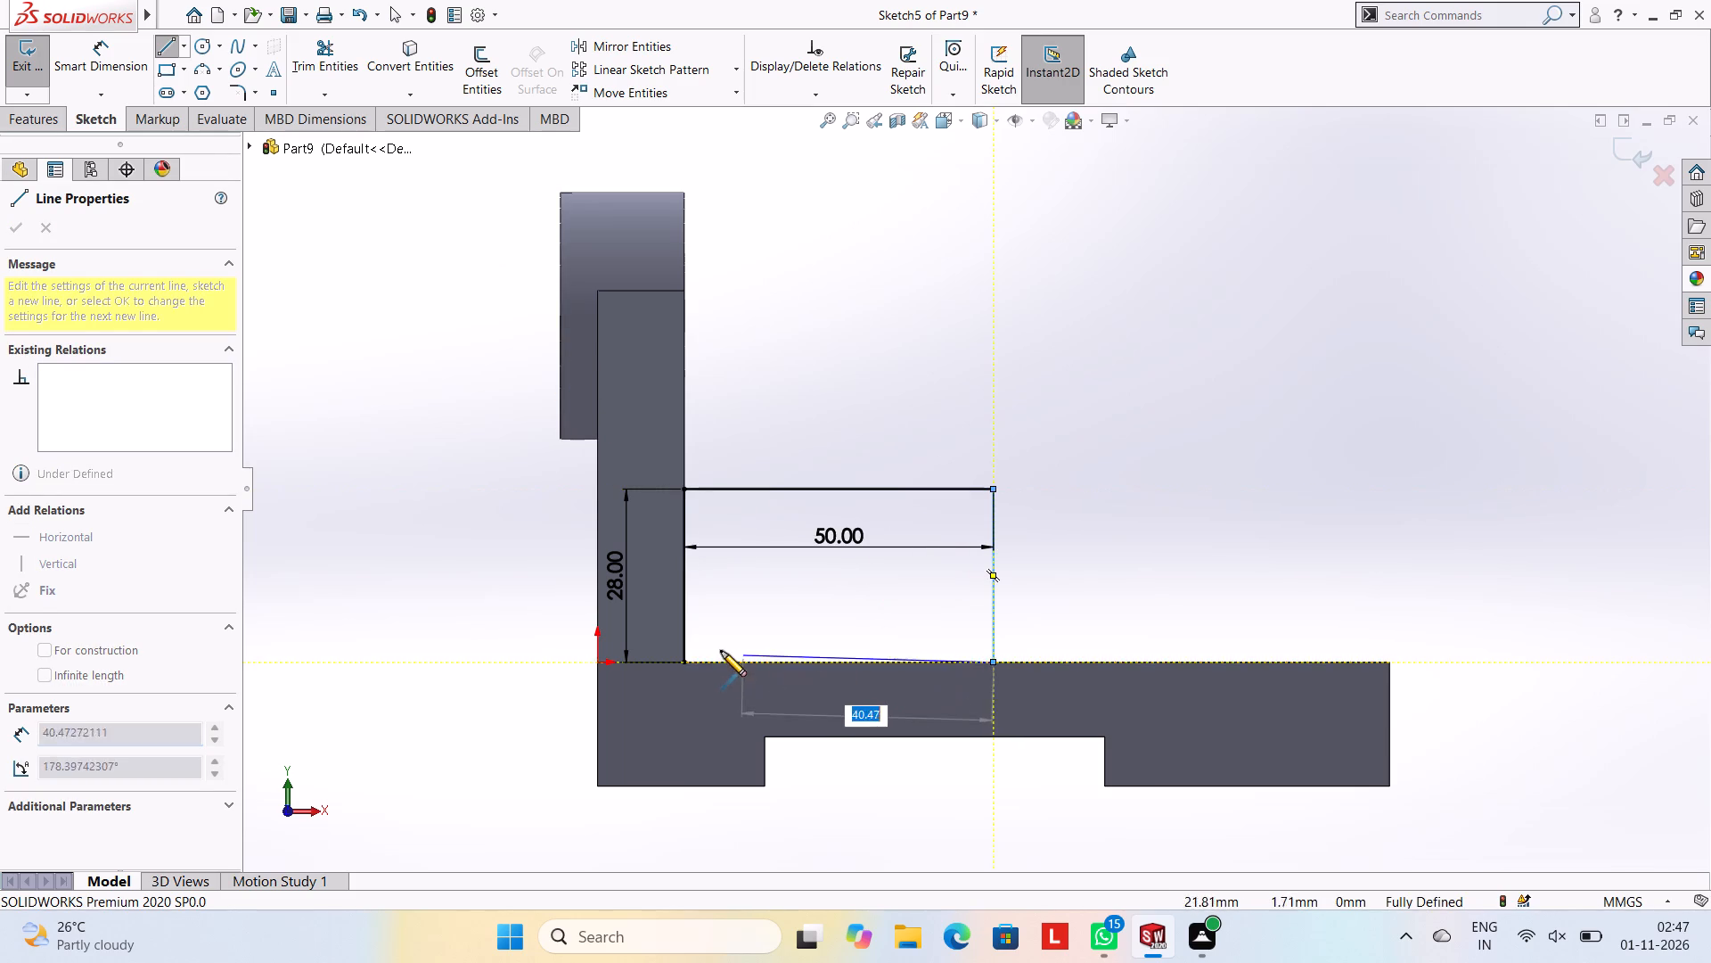
left_click(684, 662)
key("Escape")
key("Escape")
key("Escape")
Extrude the 50 by 28 mm rectangle 64 mm blind, with the direction reversed so the block runs across the base beside the upright.
middle_click_drag(994, 362, 982, 365)
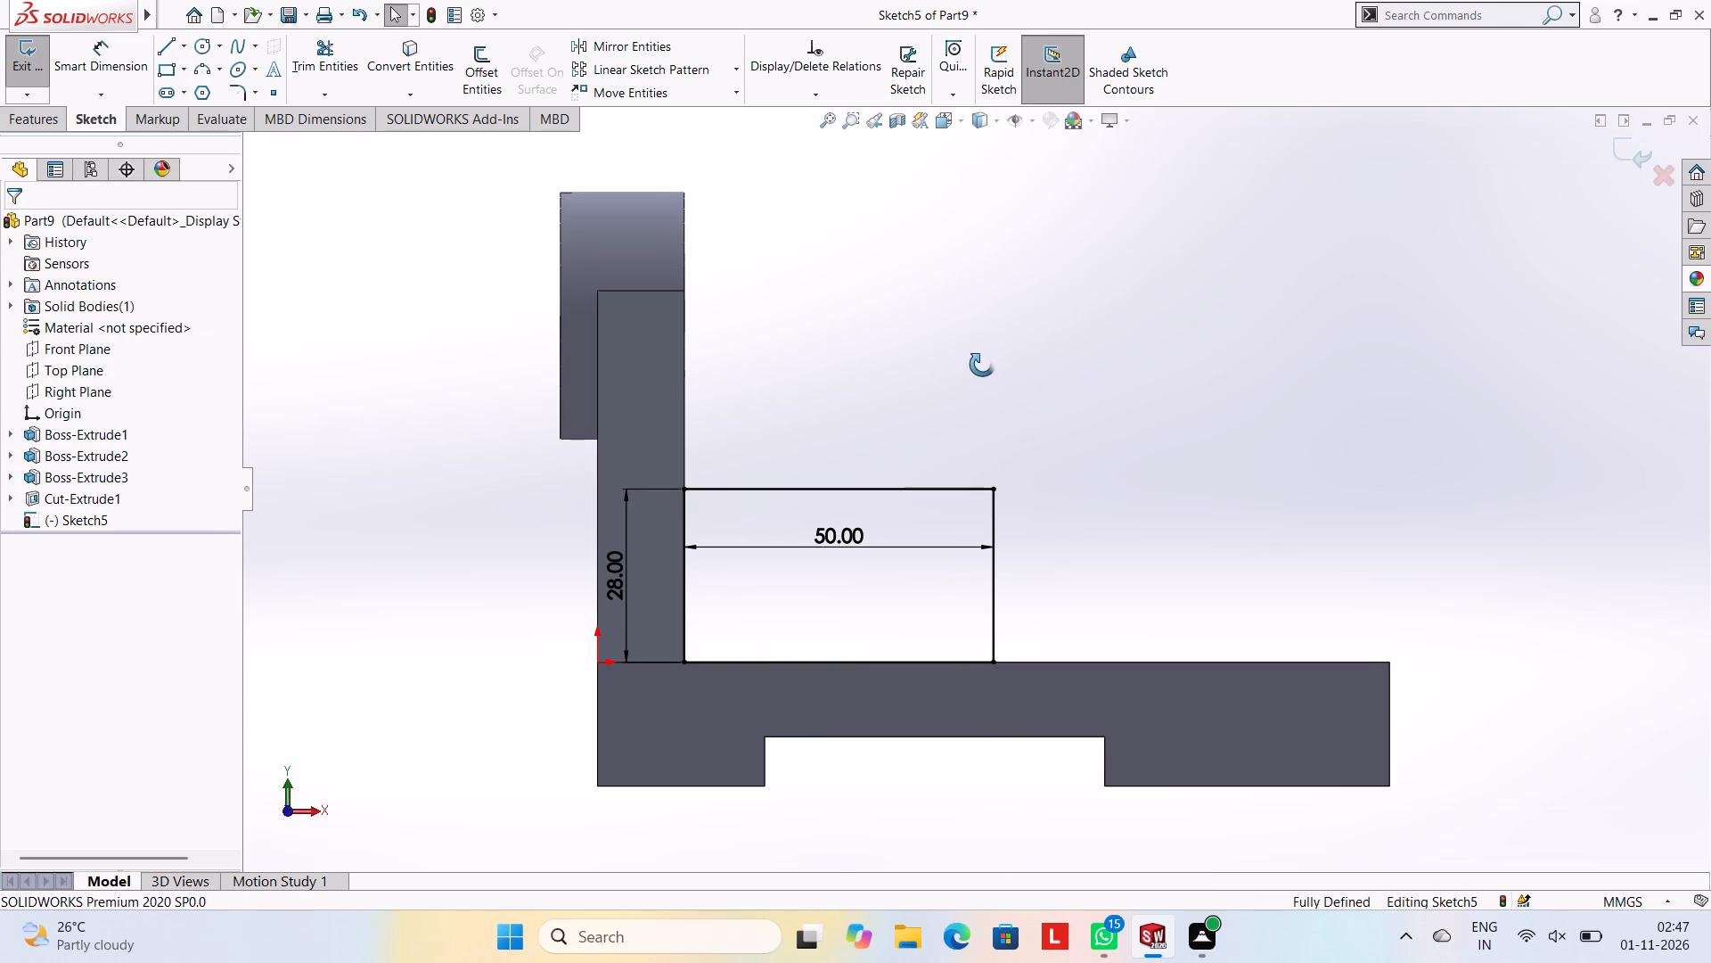
middle_click_drag(982, 365, 901, 383)
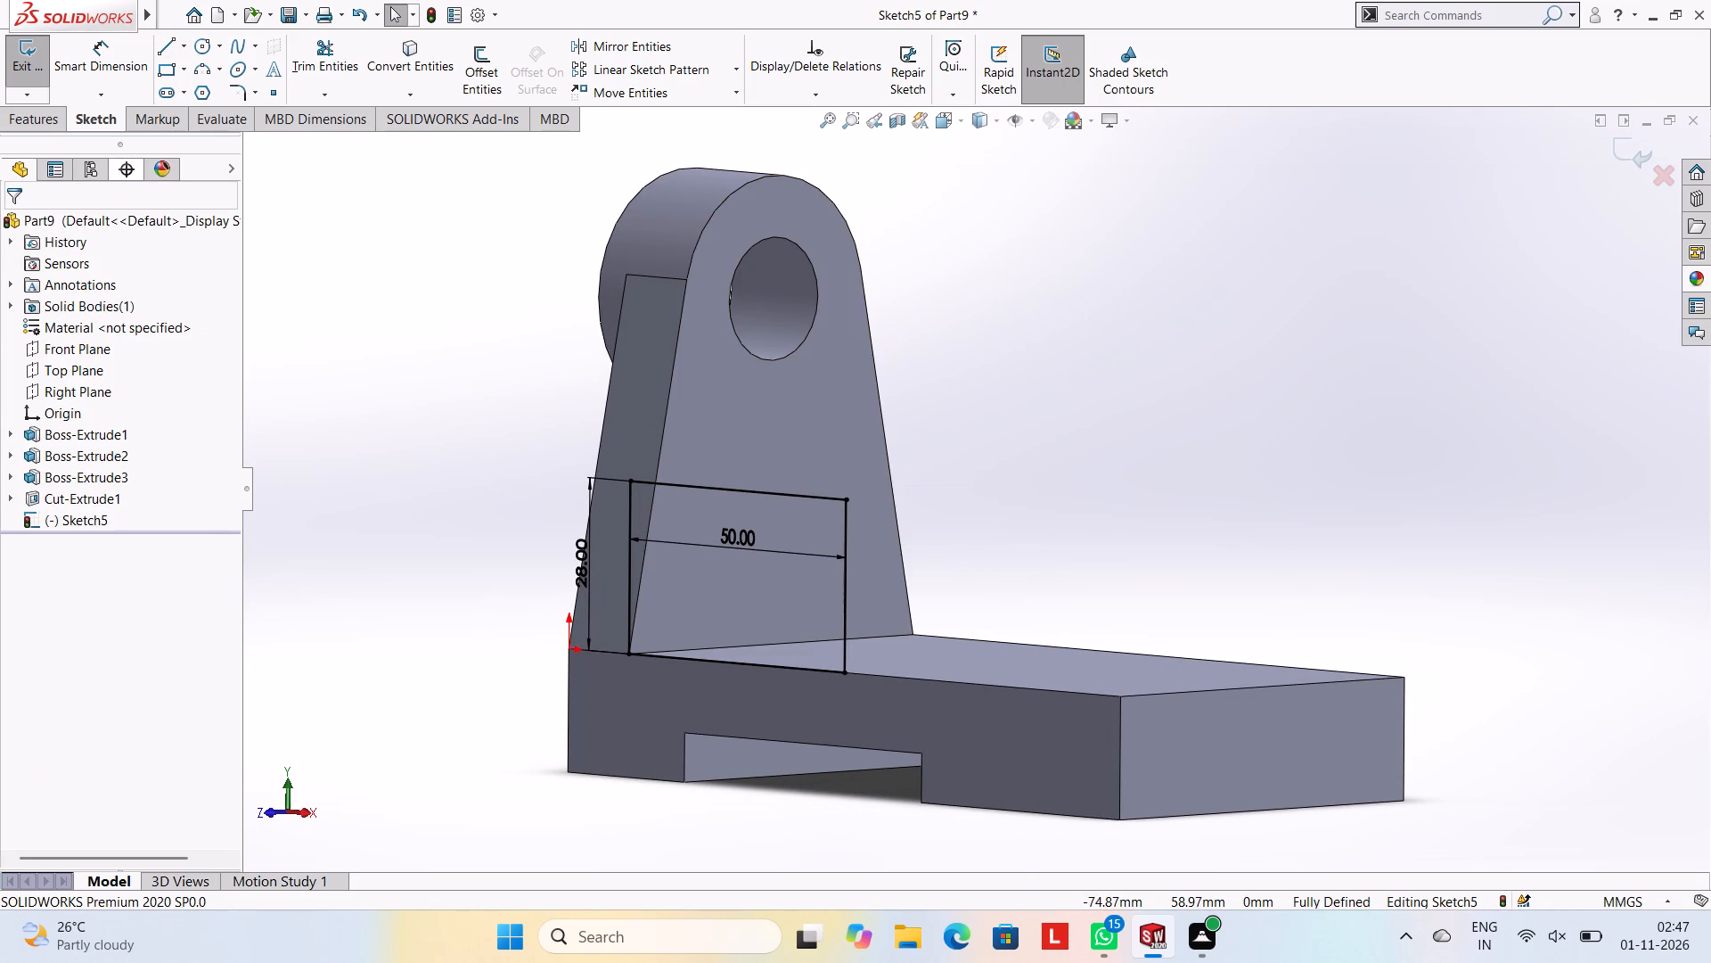
left_click(52, 115)
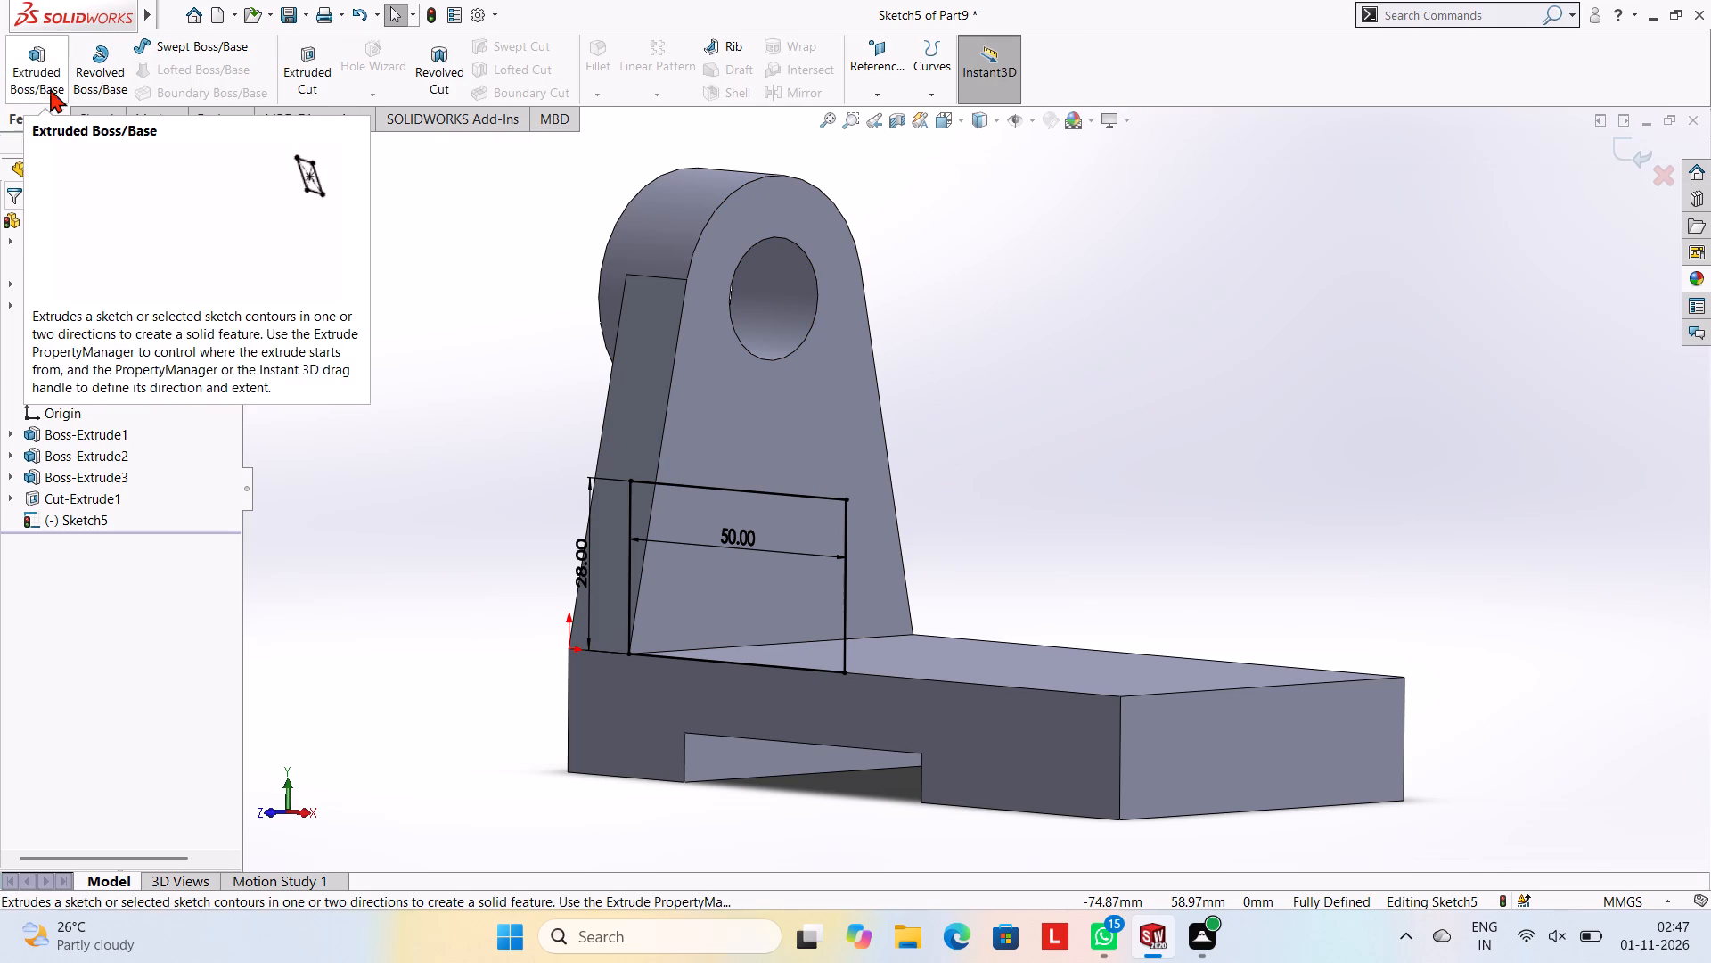
left_click(45, 76)
left_click(17, 346)
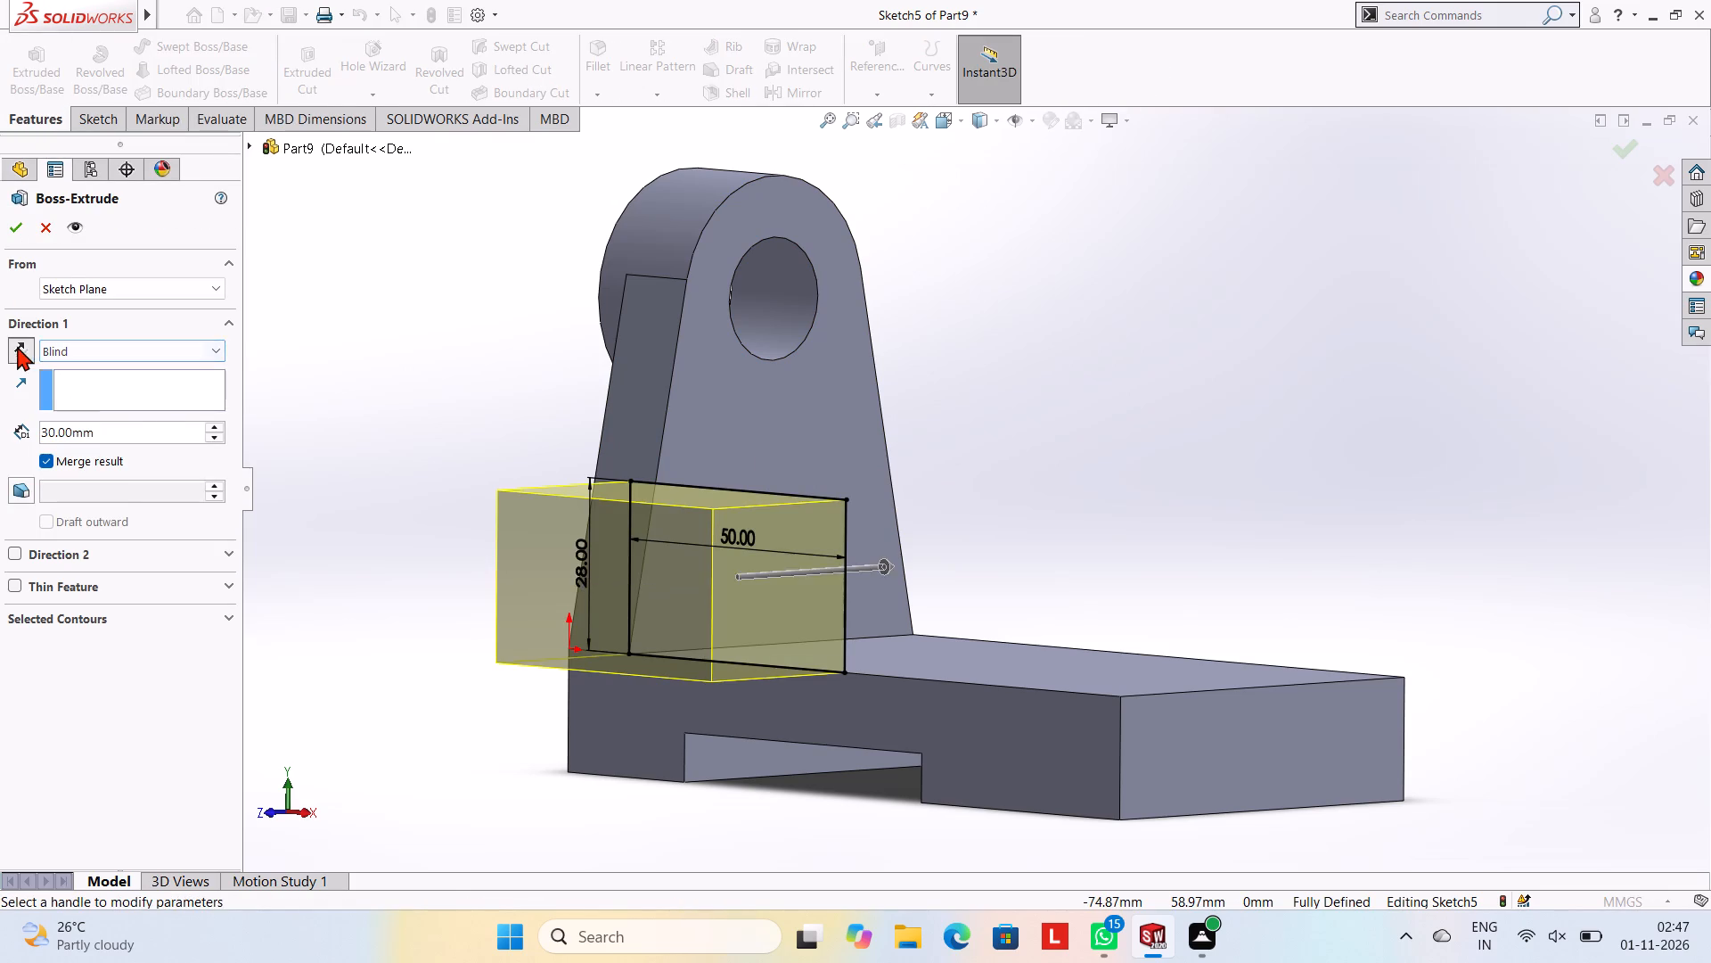
left_click(127, 434)
key("BackSpace")
key("BackSpace")
key("BackSpace")
key("BackSpace")
key("BackSpace")
key("BackSpace")
key("BackSpace")
key("BackSpace")
key("BackSpace")
key("BackSpace")
key("BackSpace")
key("BackSpace")
key("BackSpace")
key("BackSpace")
key("BackSpace")
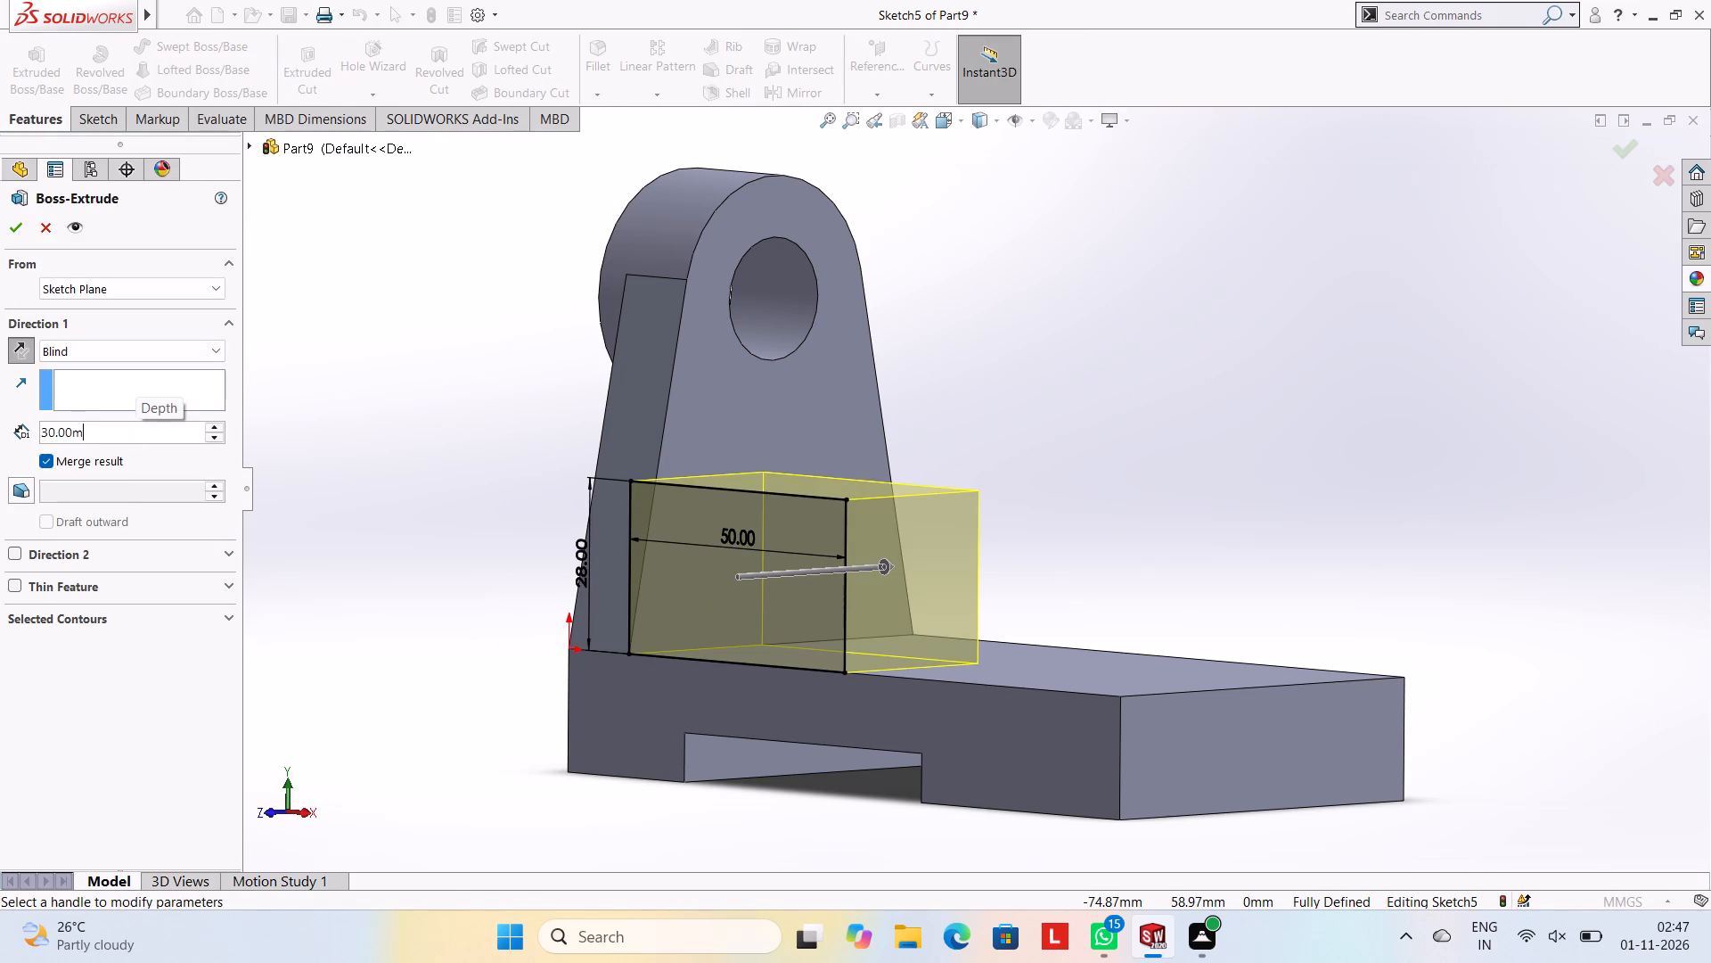
key("3")
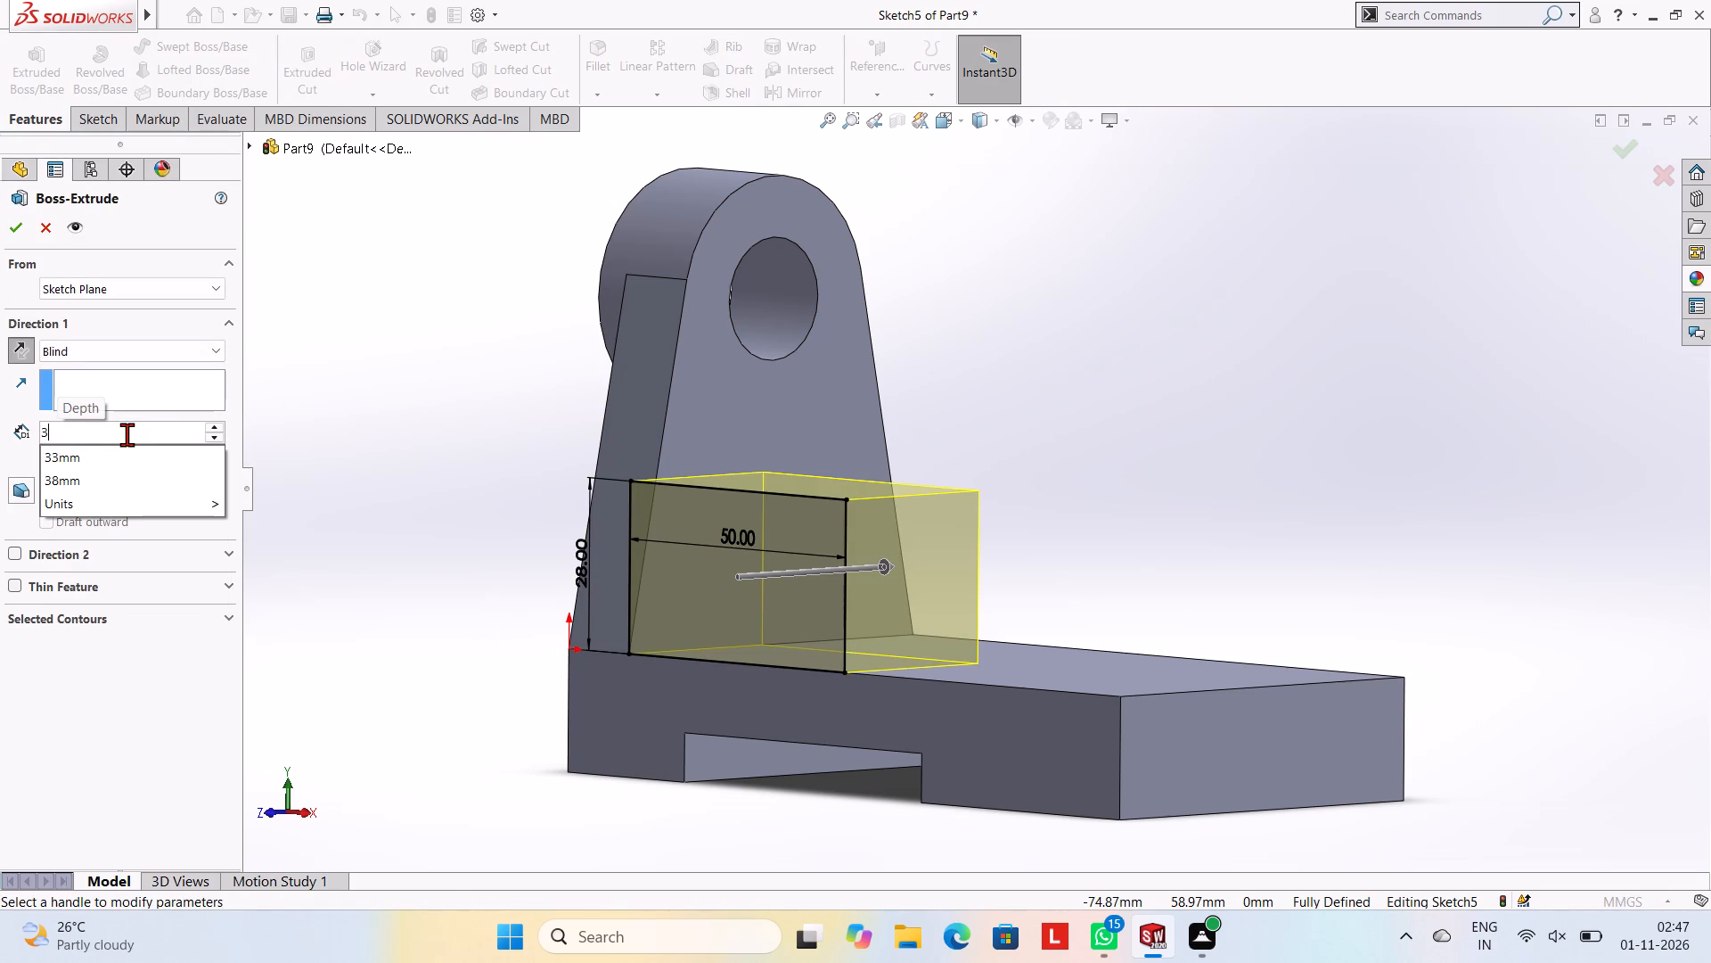
key("BackSpace")
key("6")
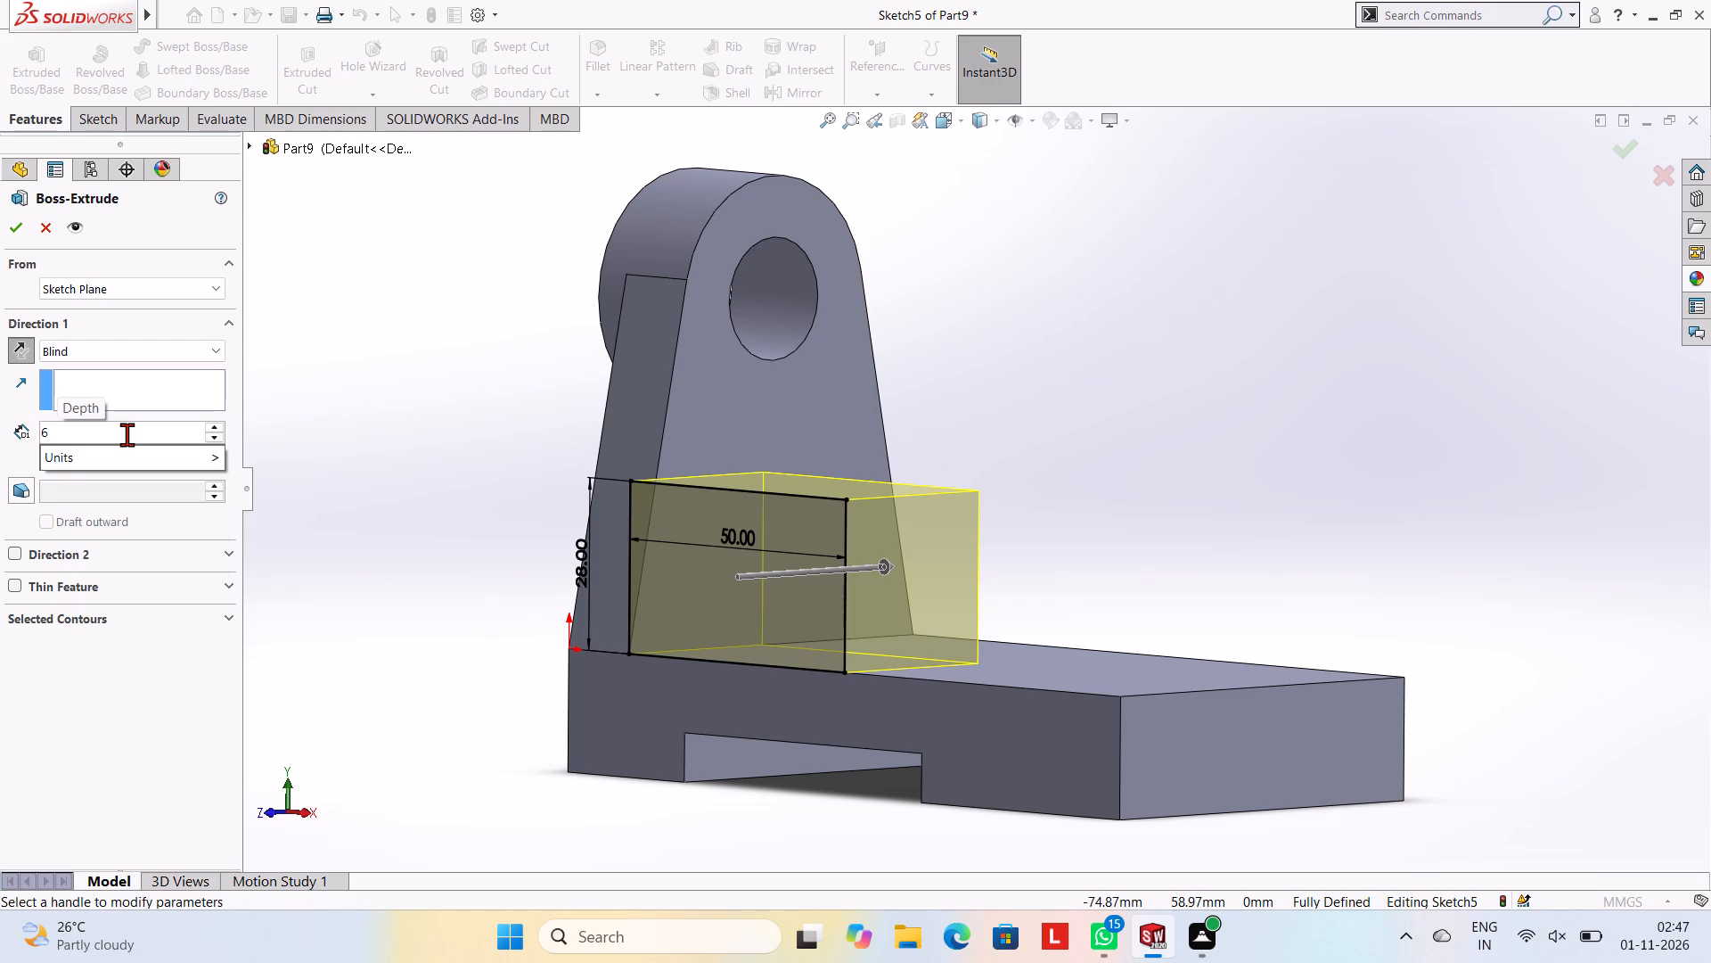
key("4")
key("Return")
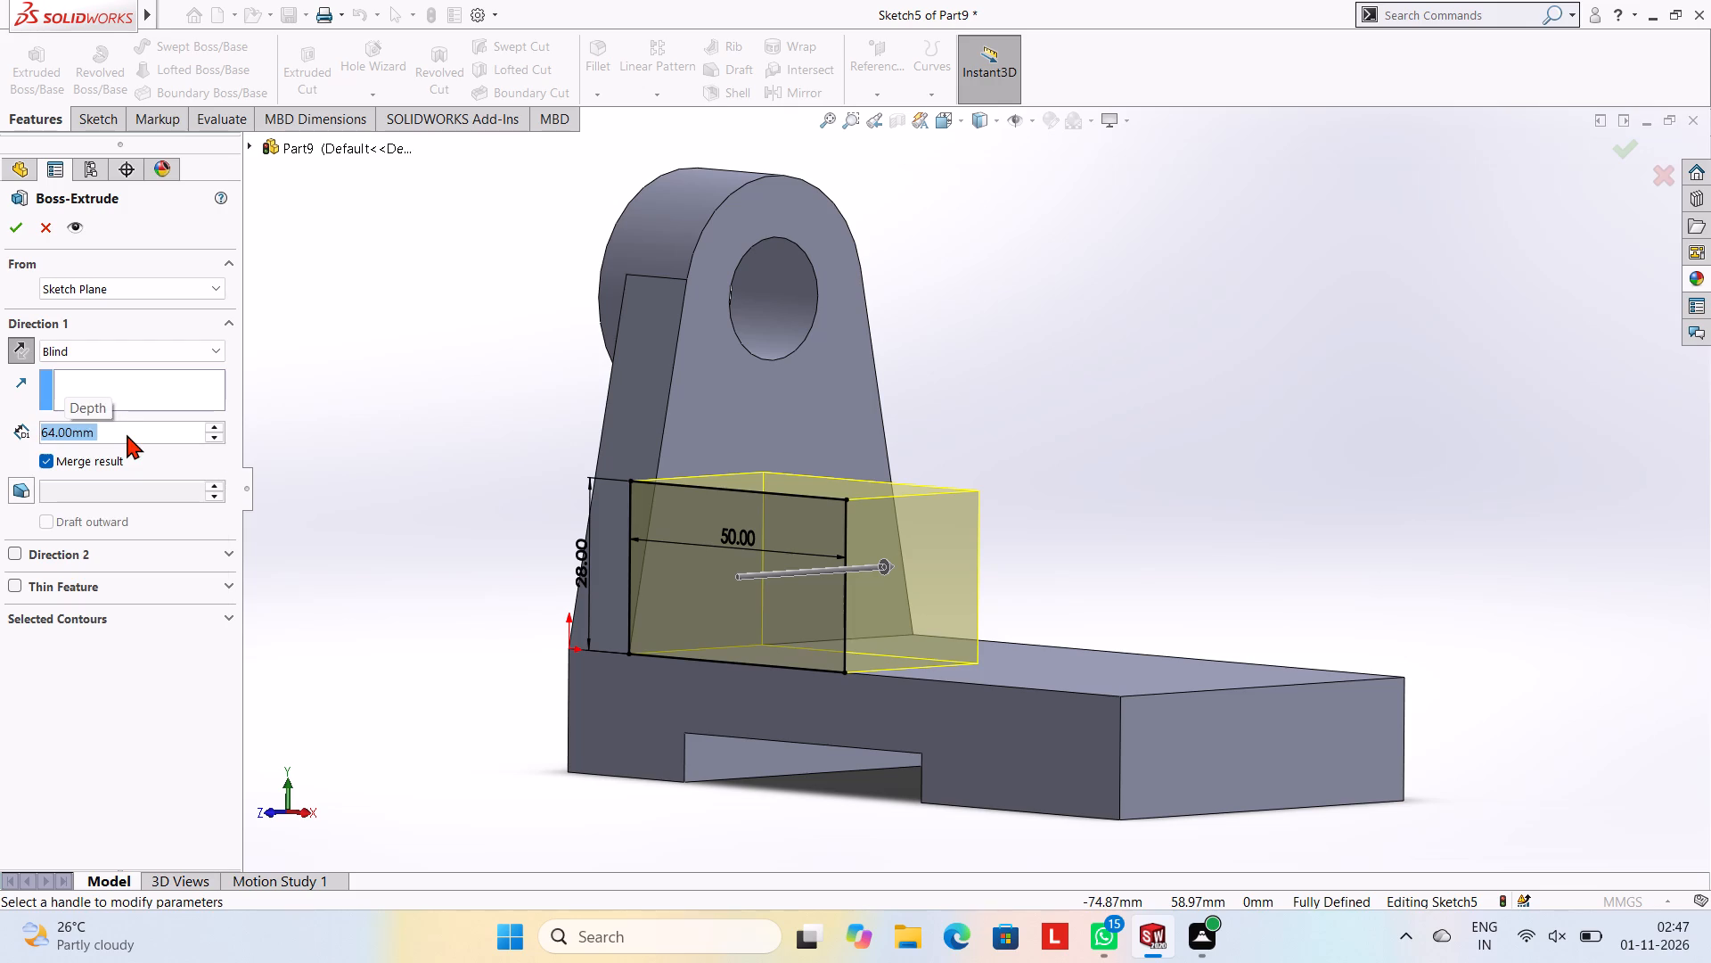
left_click(15, 224)
left_click(356, 279)
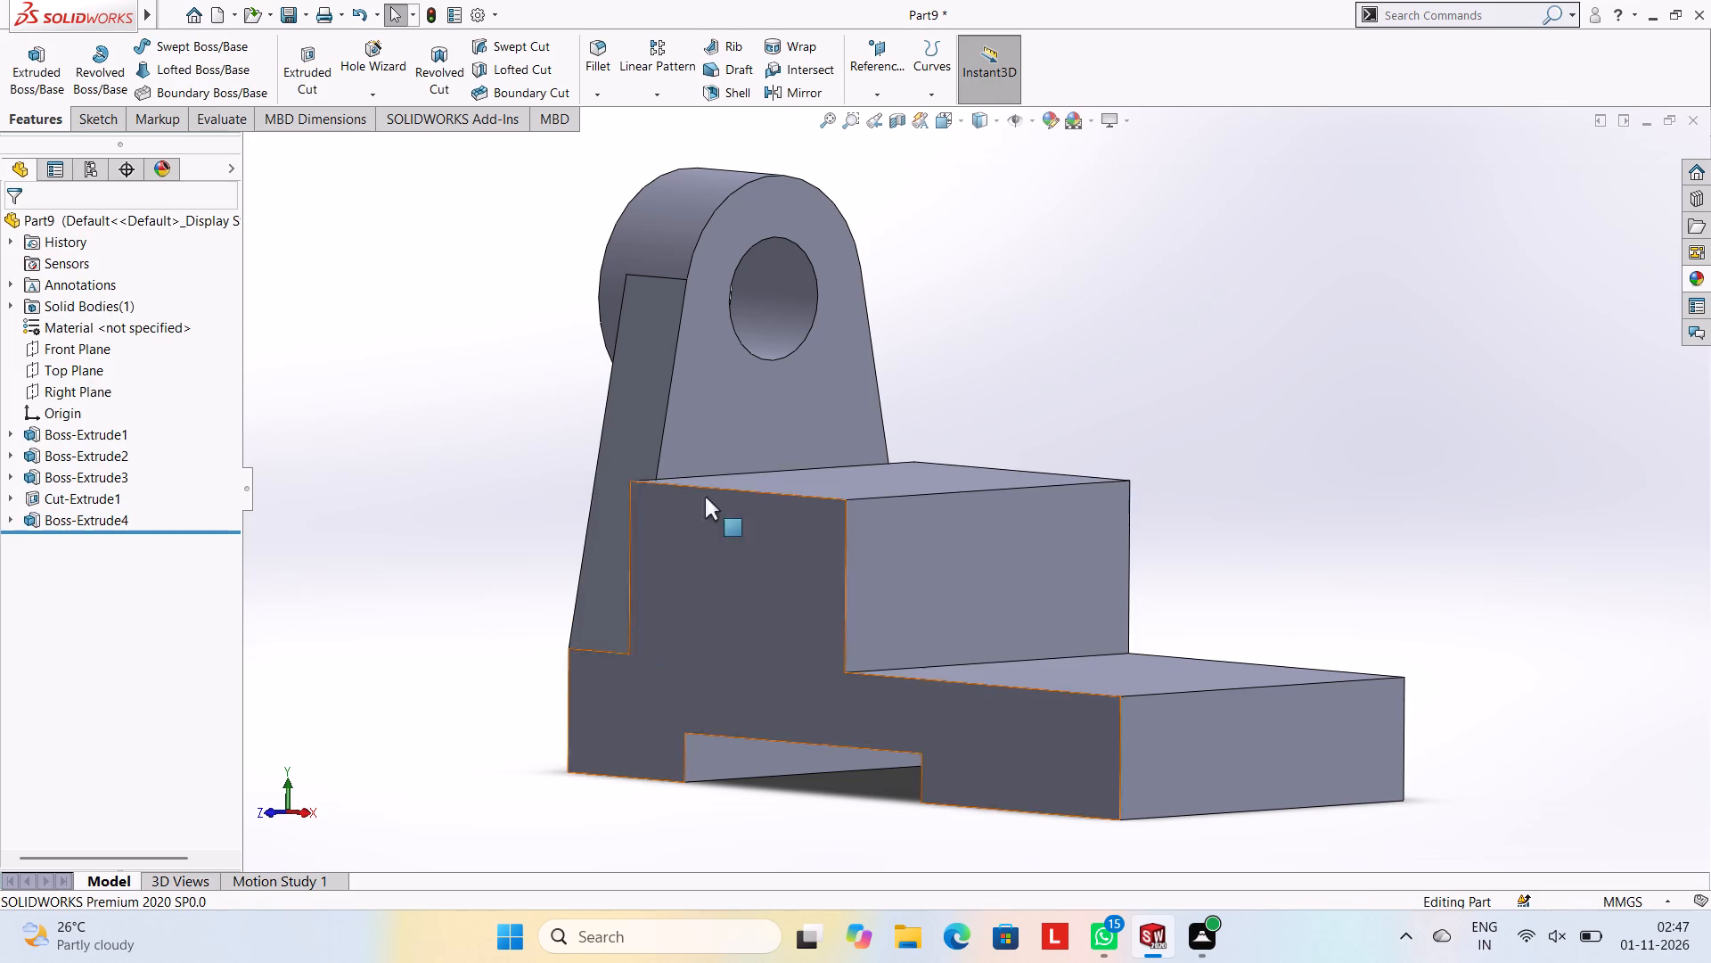
Start a sketch on the block's side face, flush with the notched base side, and trace the block's 50 by 28 mm outline with lines.
middle_click_drag(1109, 380, 1177, 375)
left_click(807, 568)
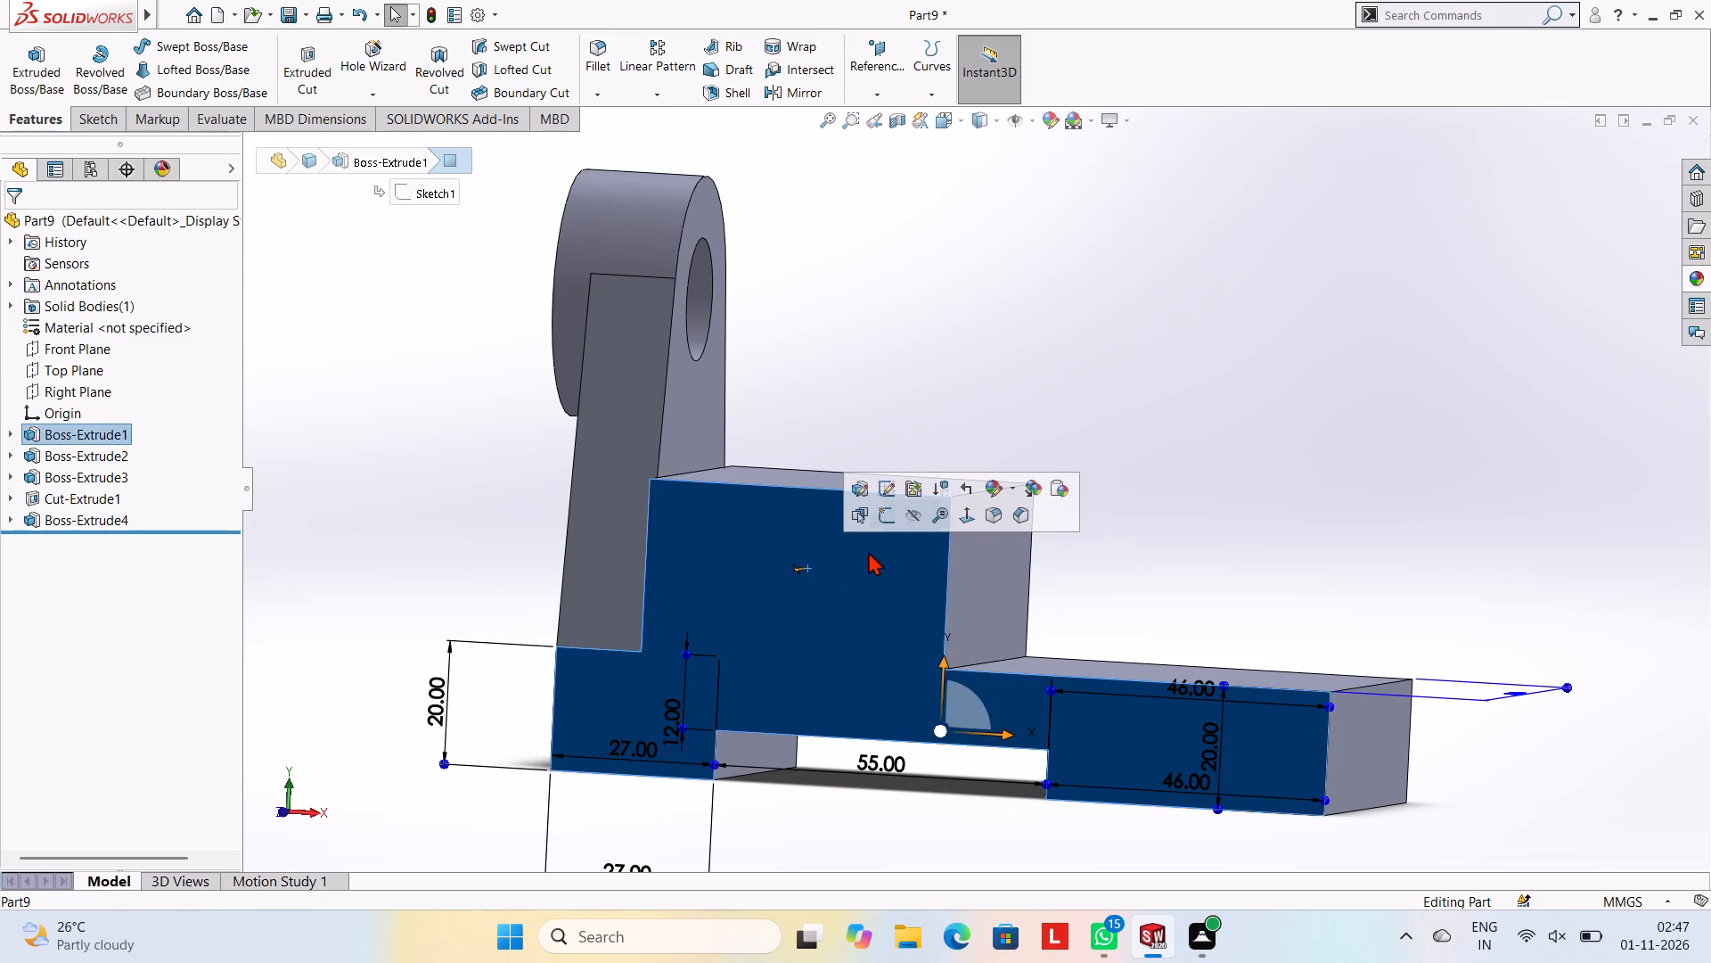
left_click(891, 514)
key("ctrl+8")
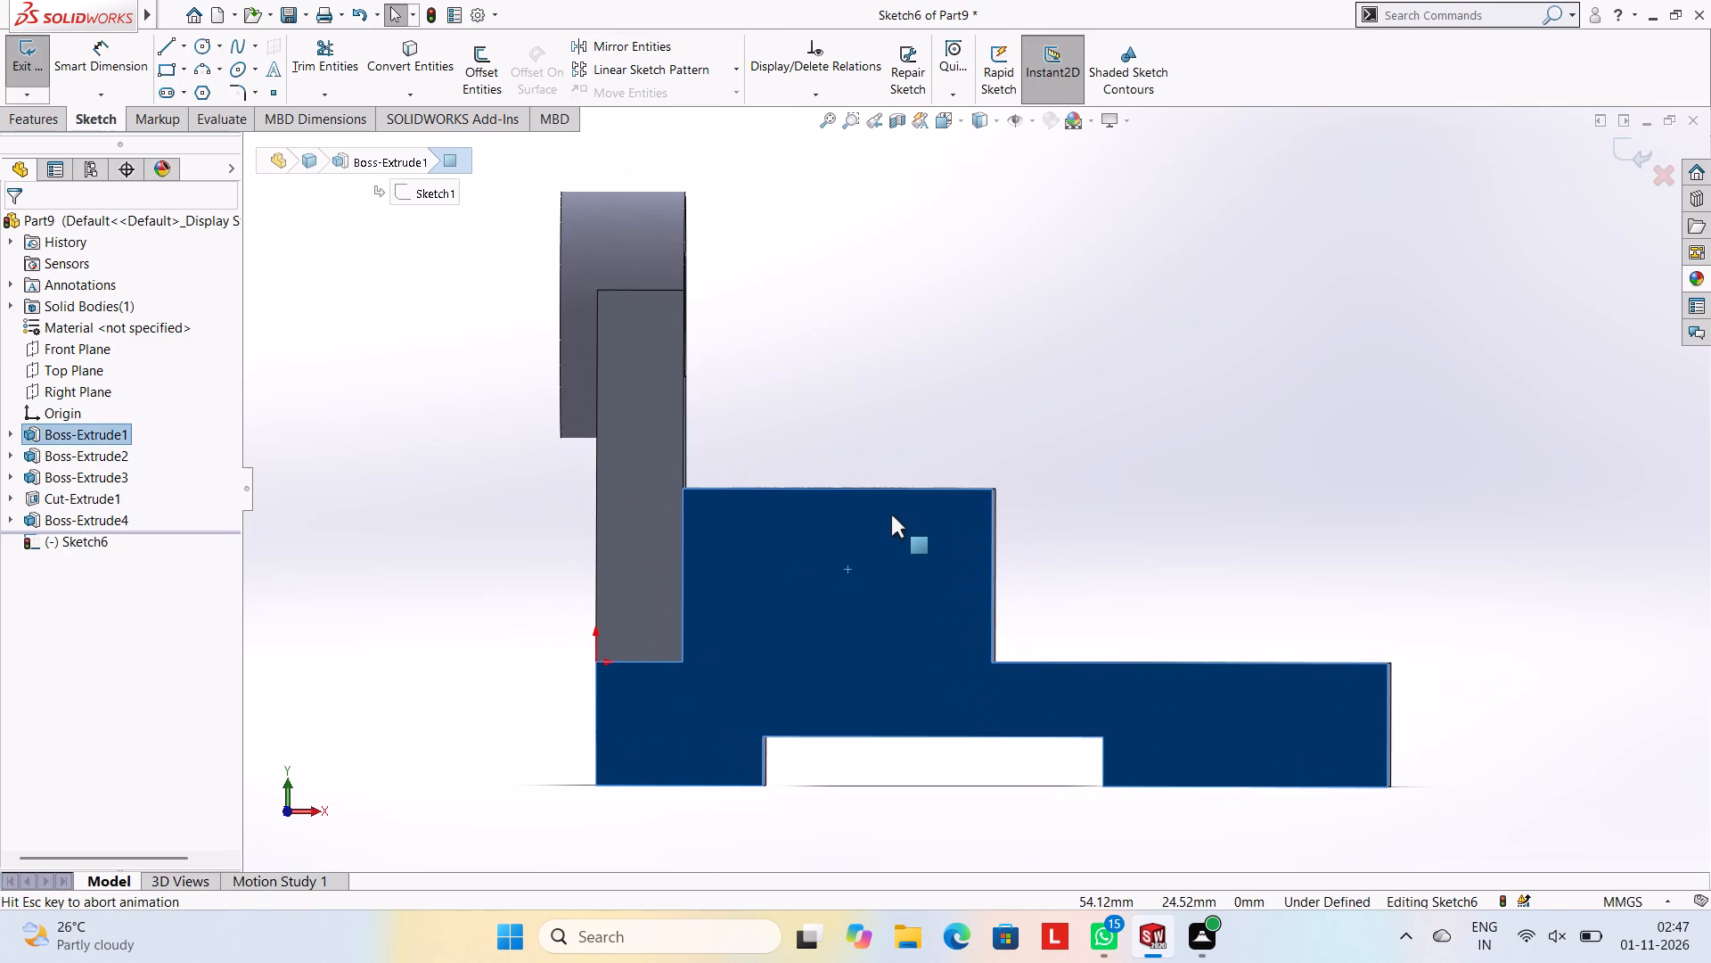
scroll(891, 514, "up", 2)
scroll(1104, 502, "down", 3)
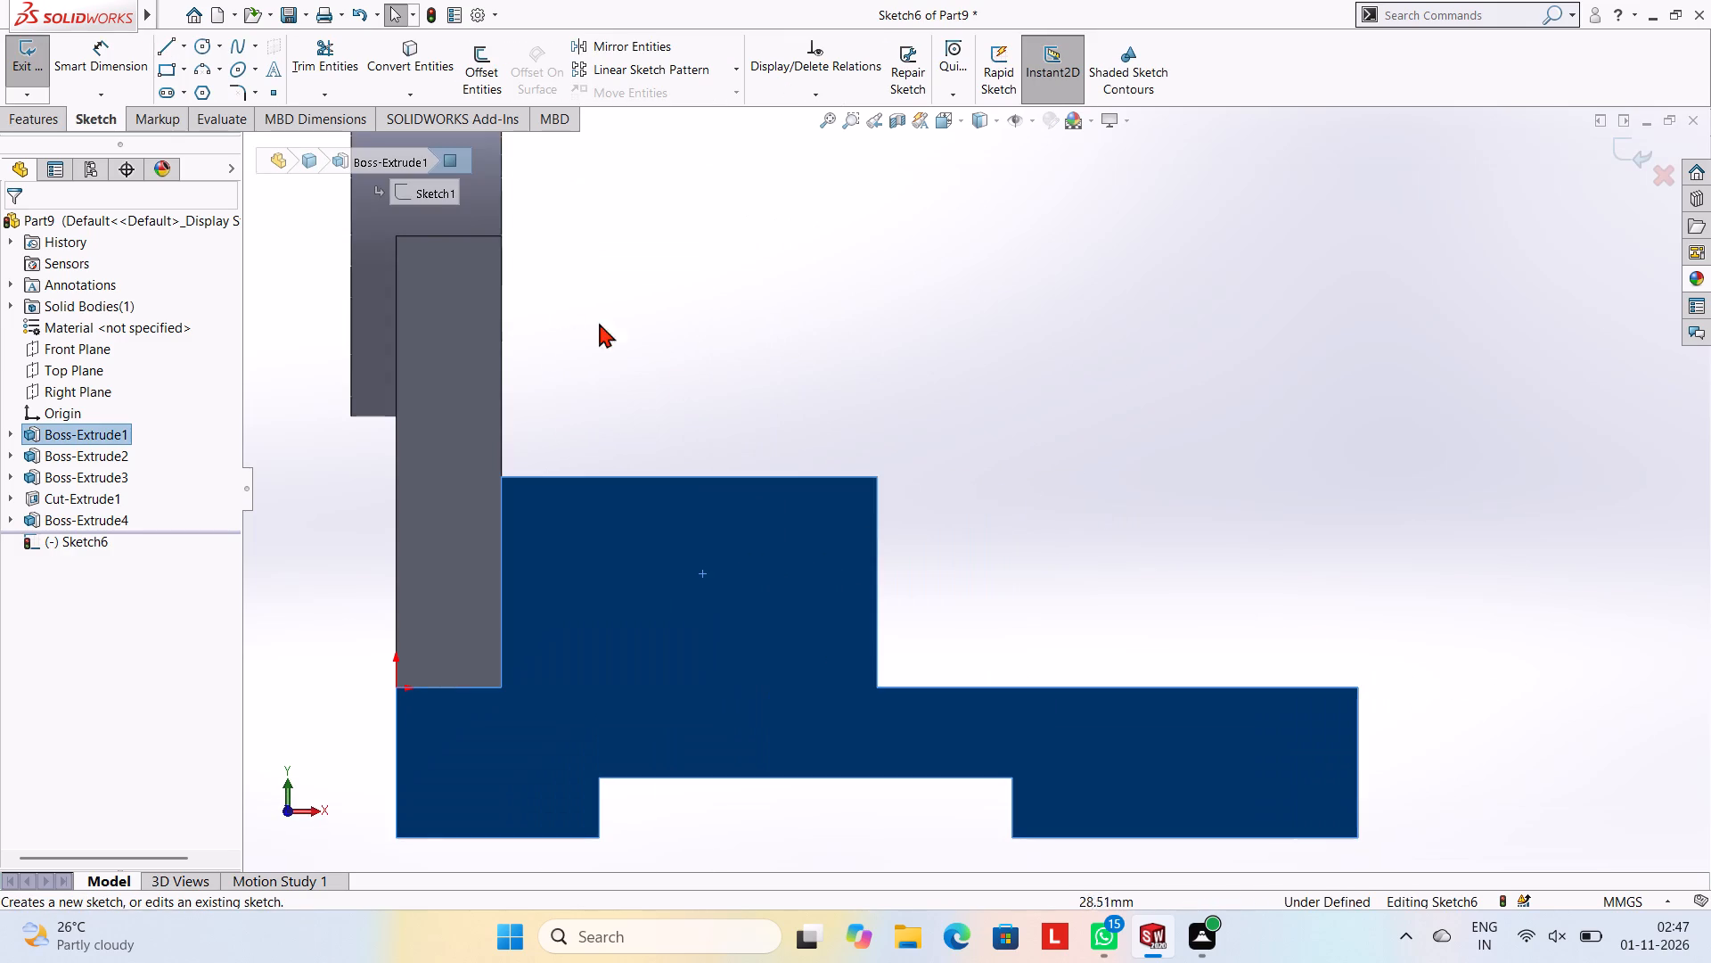
left_click(165, 47)
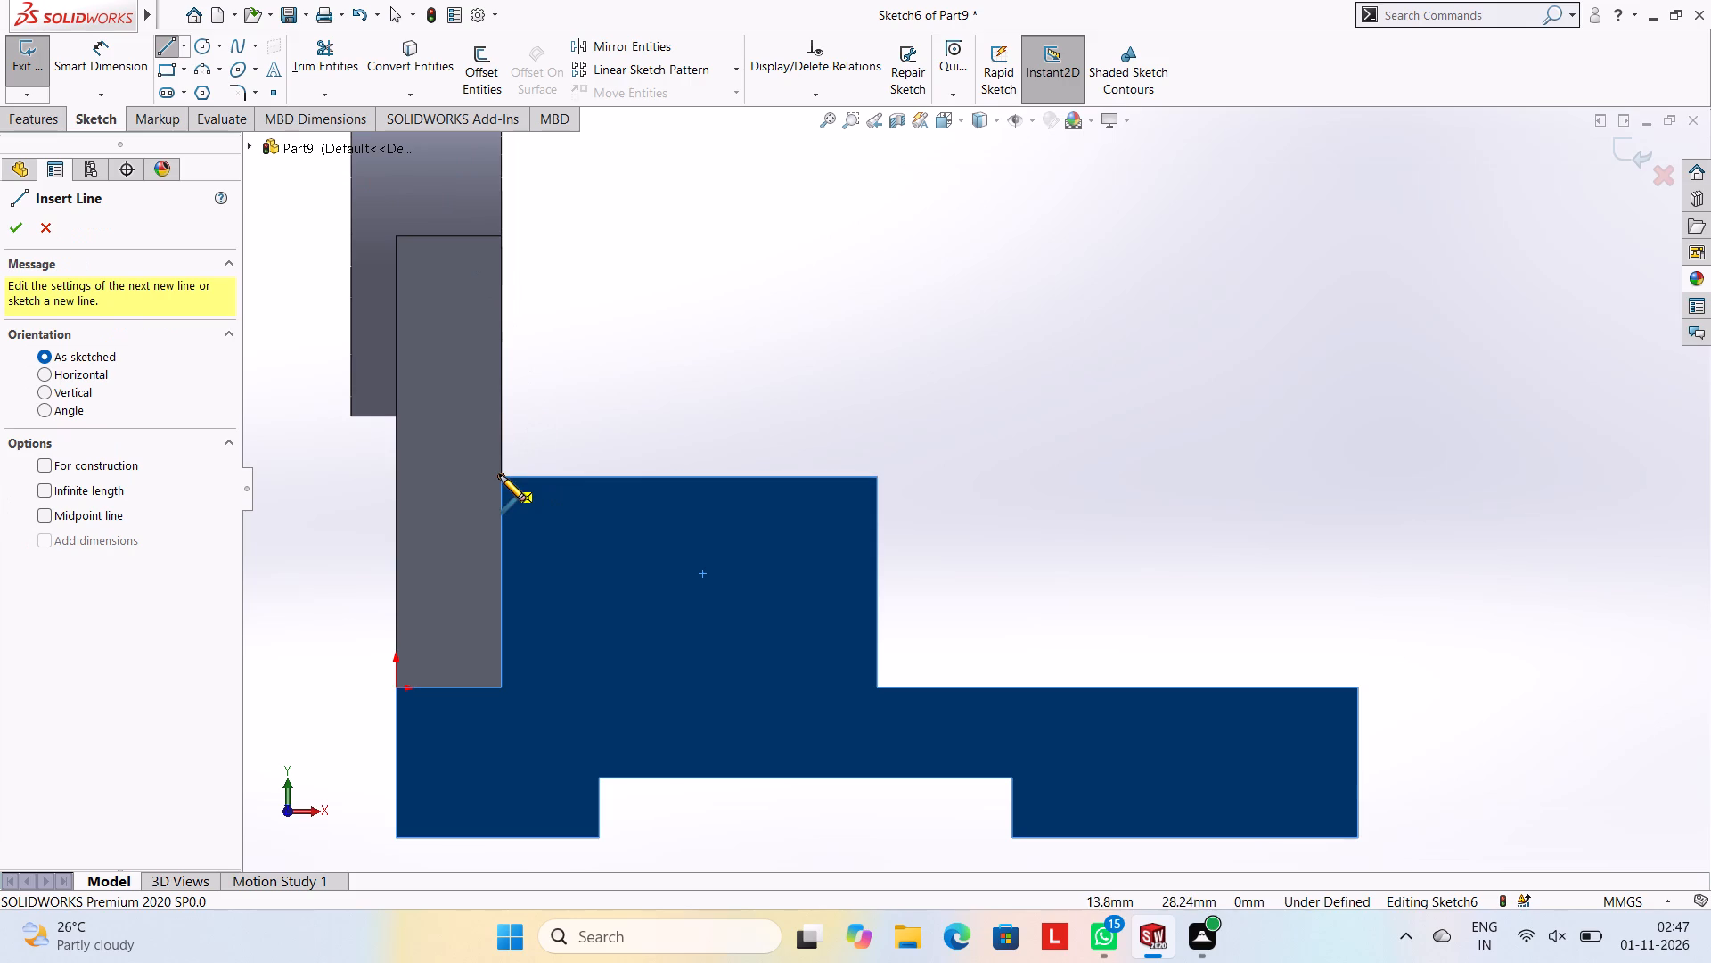
left_click(500, 475)
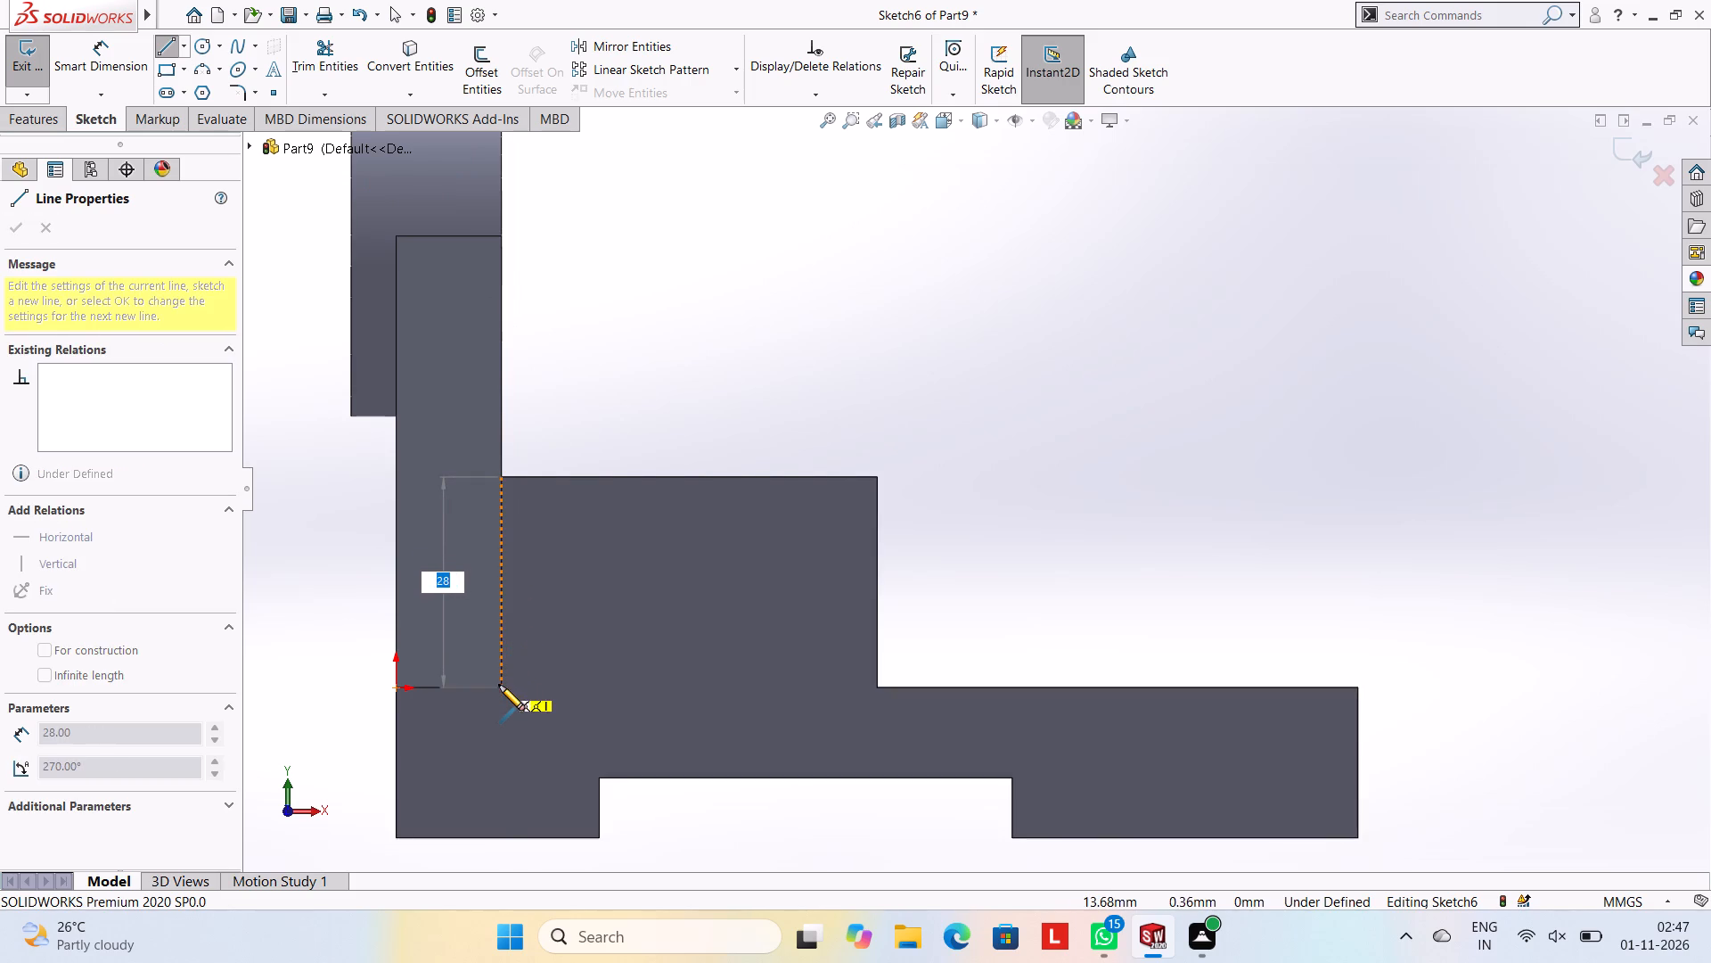
left_click(501, 689)
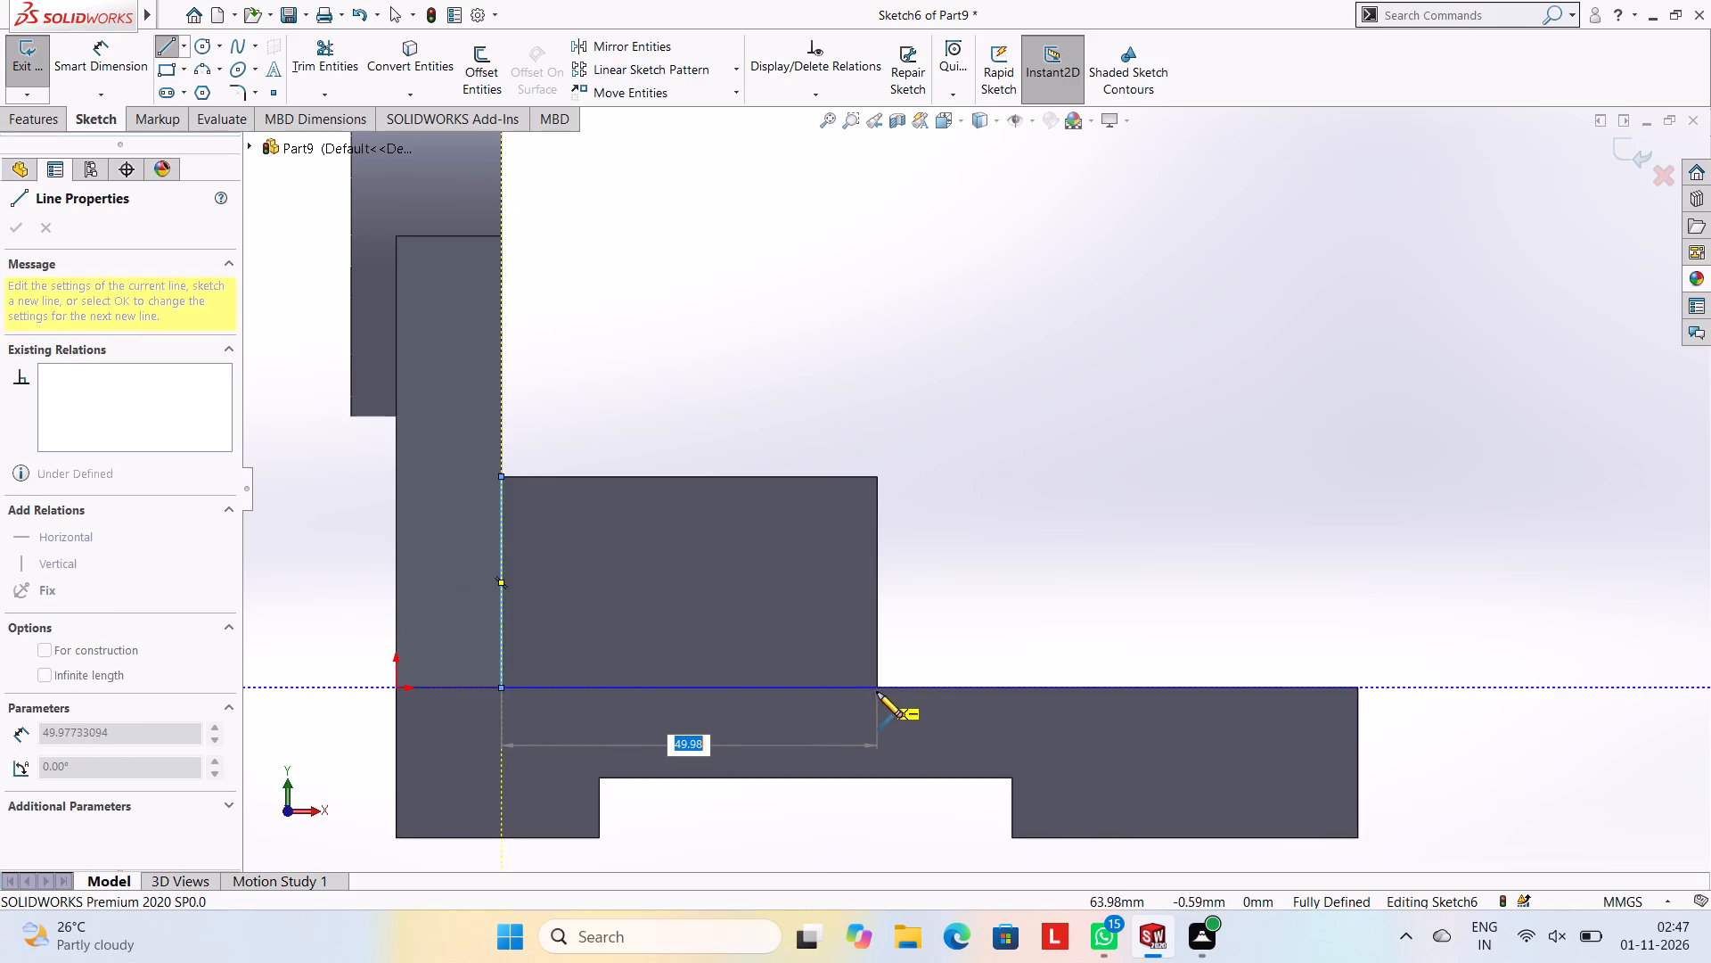
left_click(880, 687)
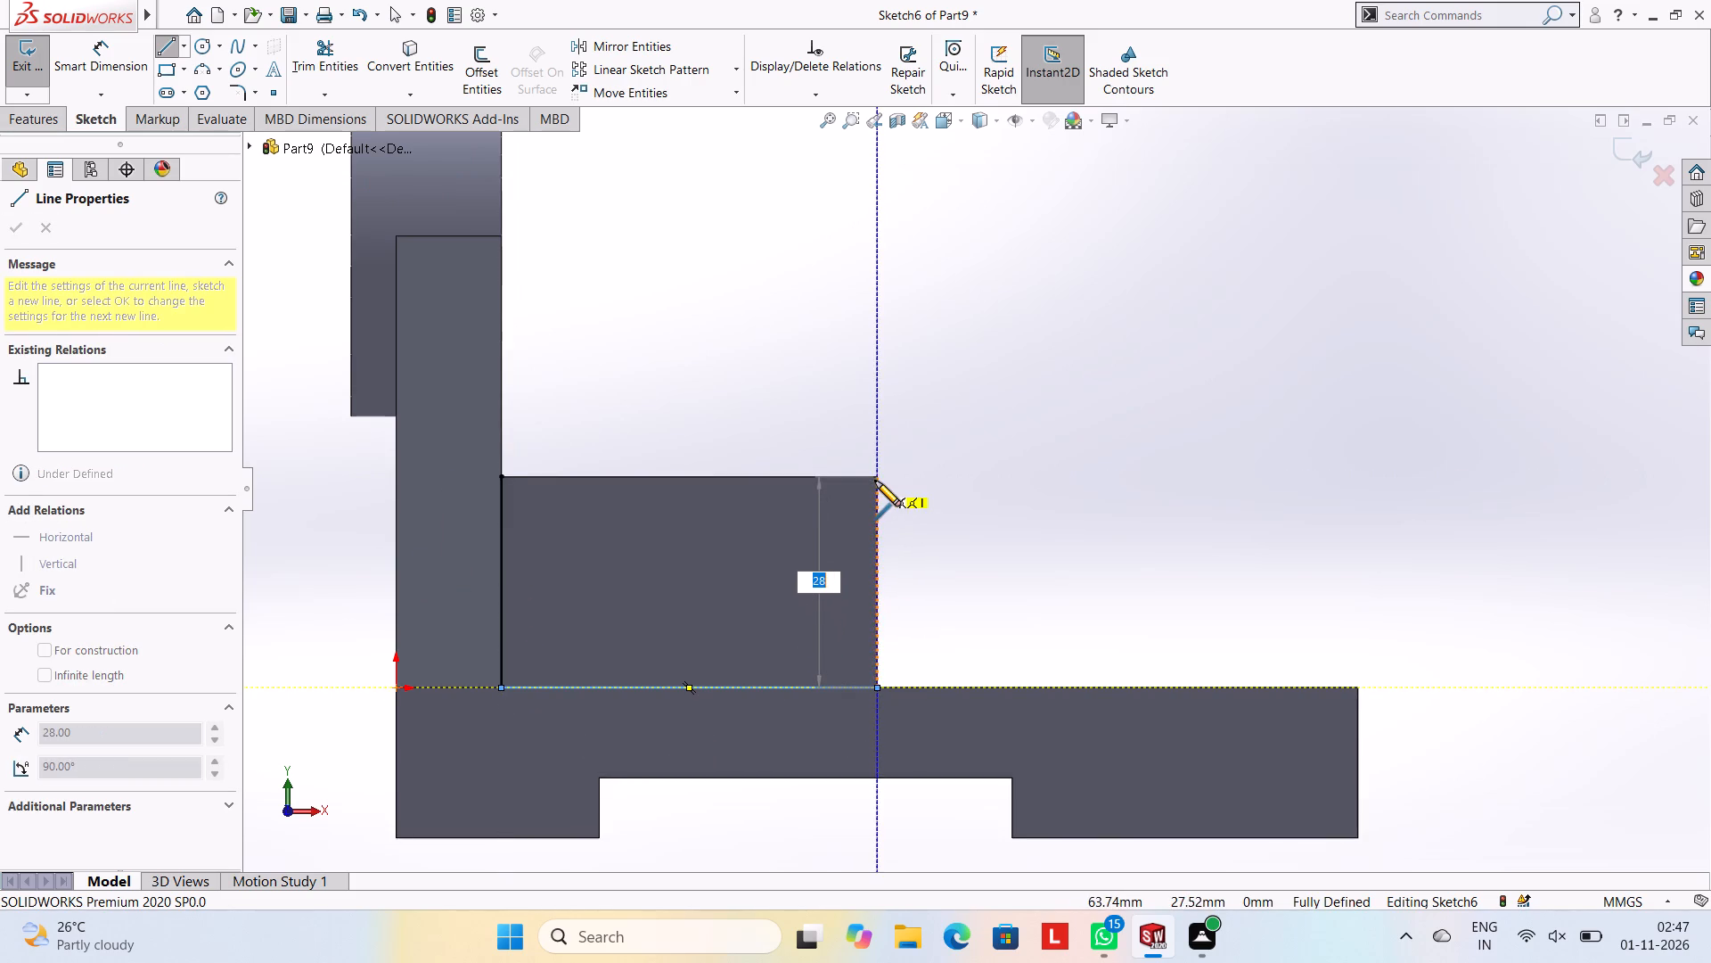
left_click(875, 475)
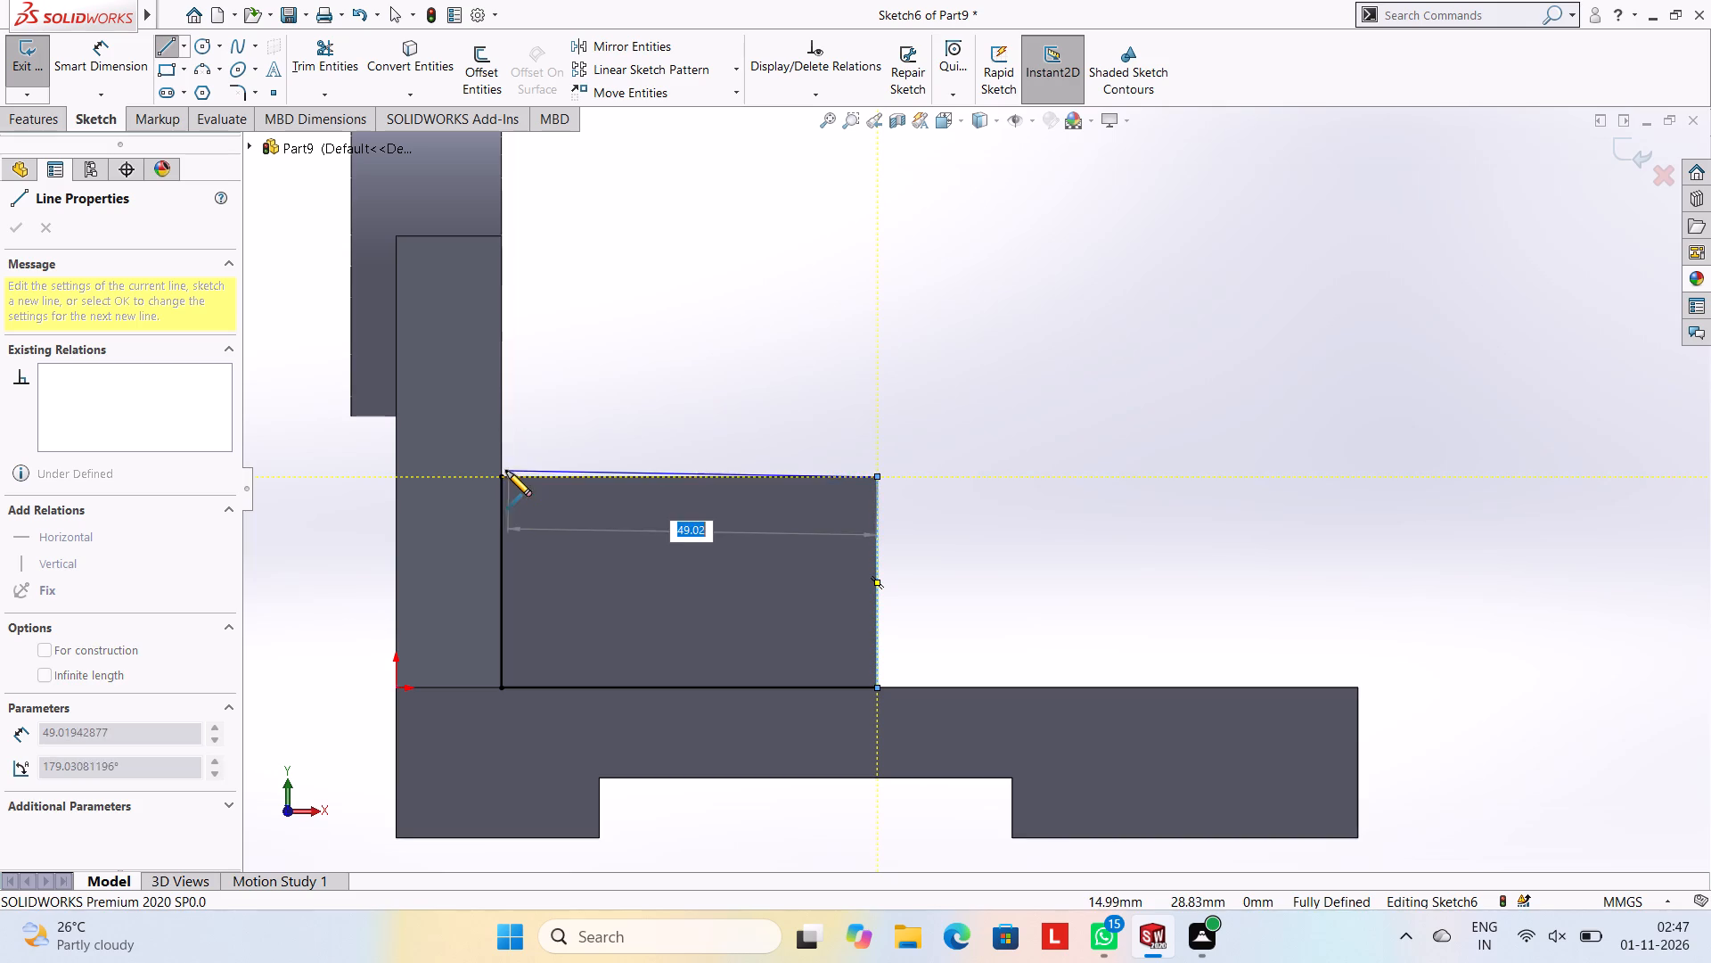
left_click(499, 477)
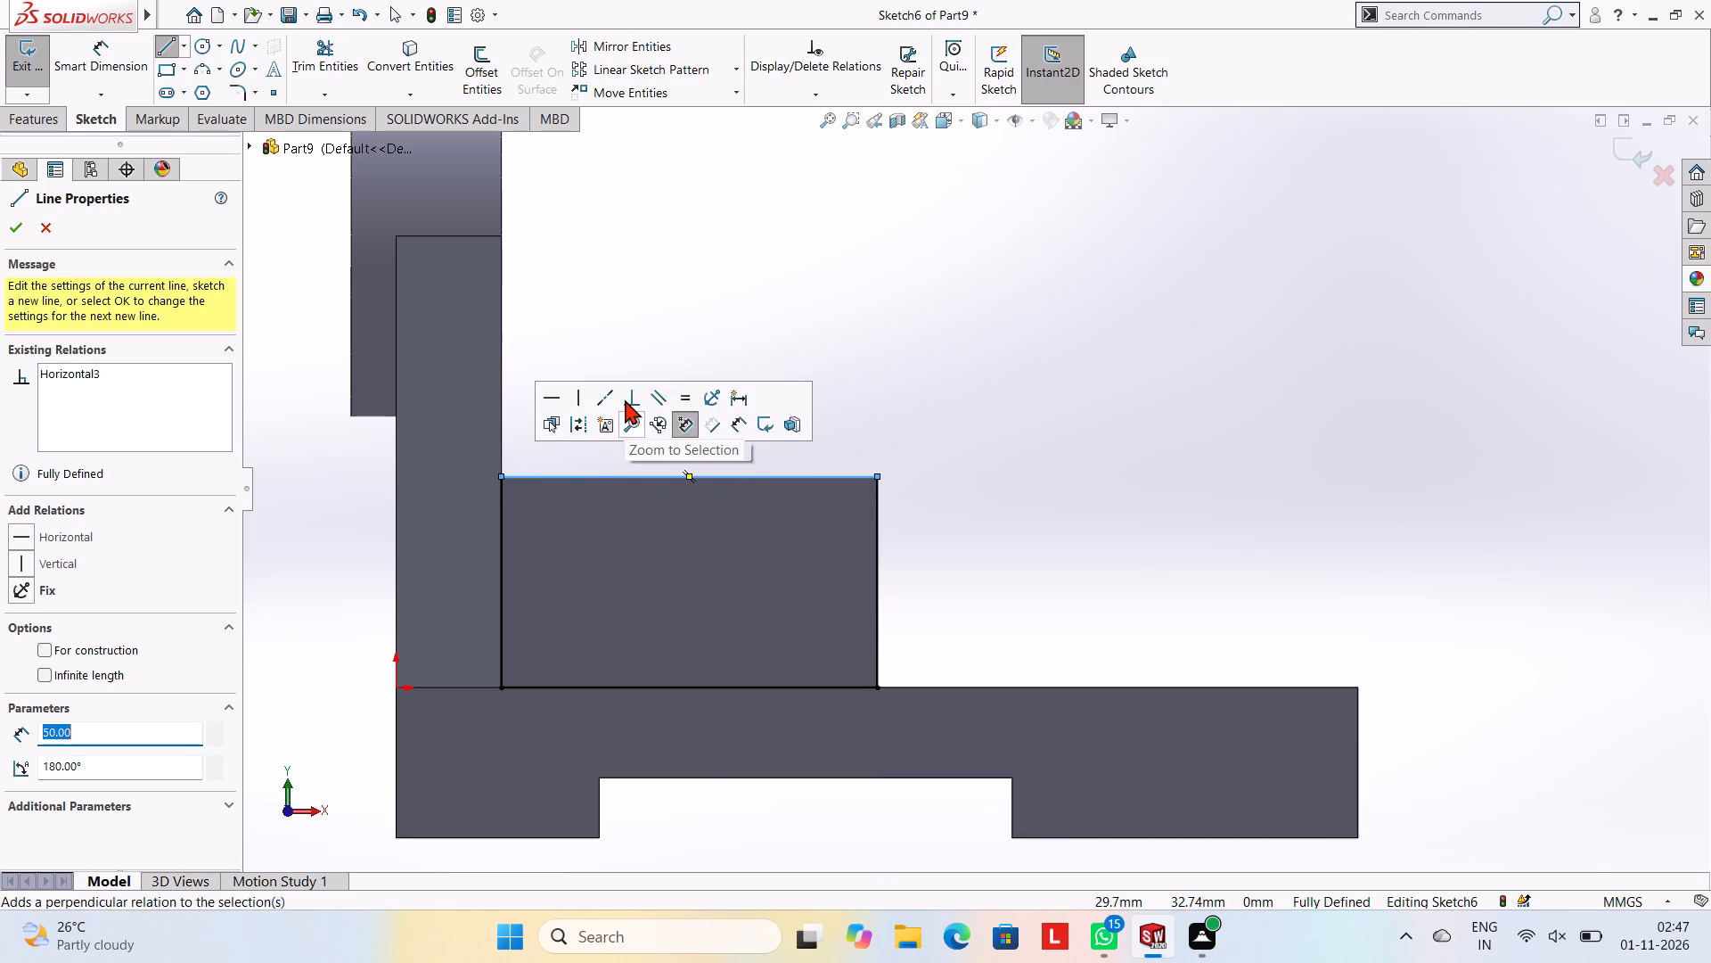
key("Escape")
key("Escape")
key("Escape")
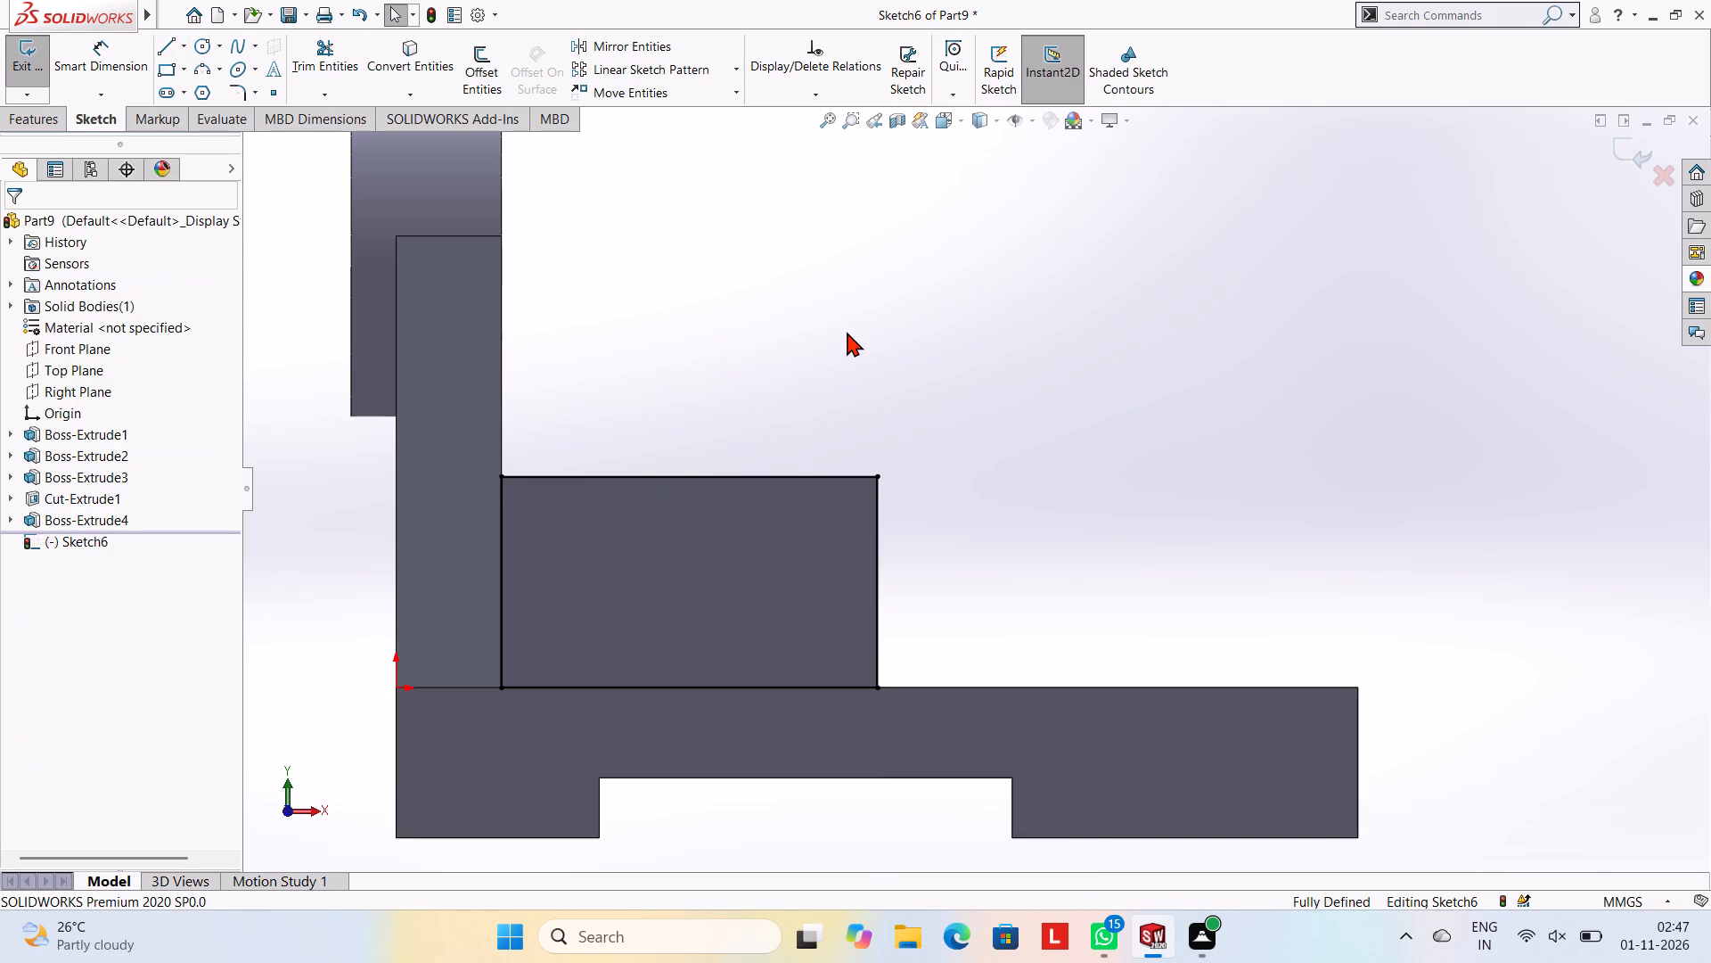
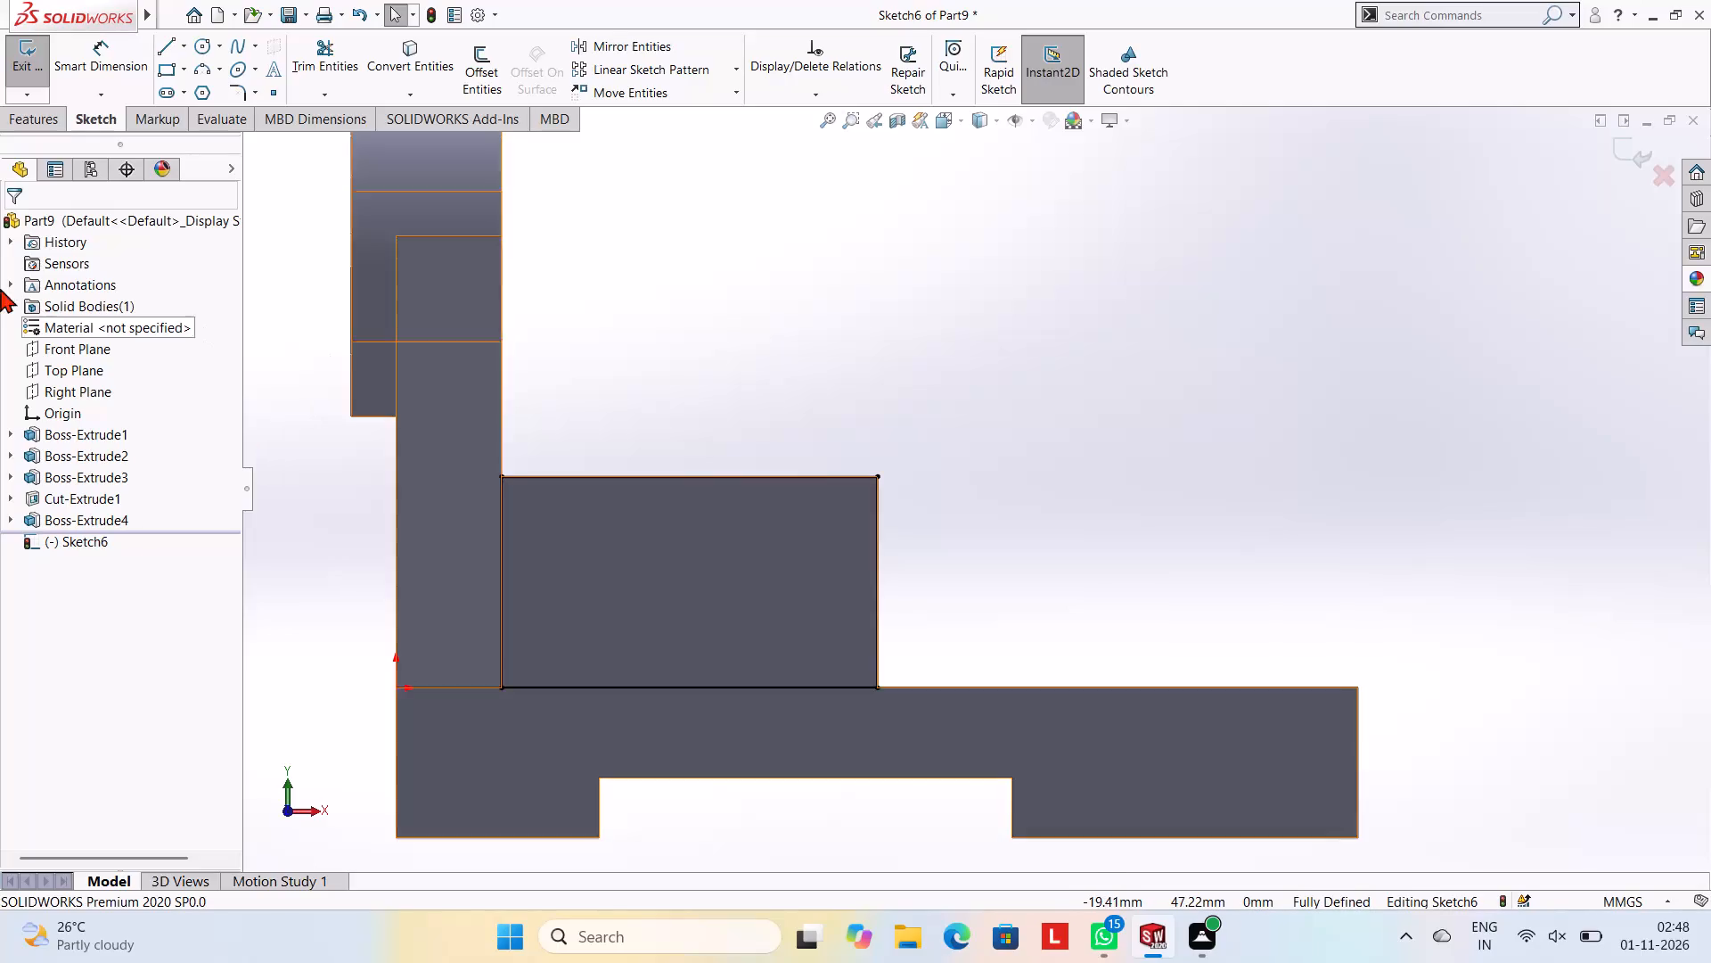
Cut the traced 50 by 28 mm outline 28 mm blind into the block from the notched base side.
left_click(40, 109)
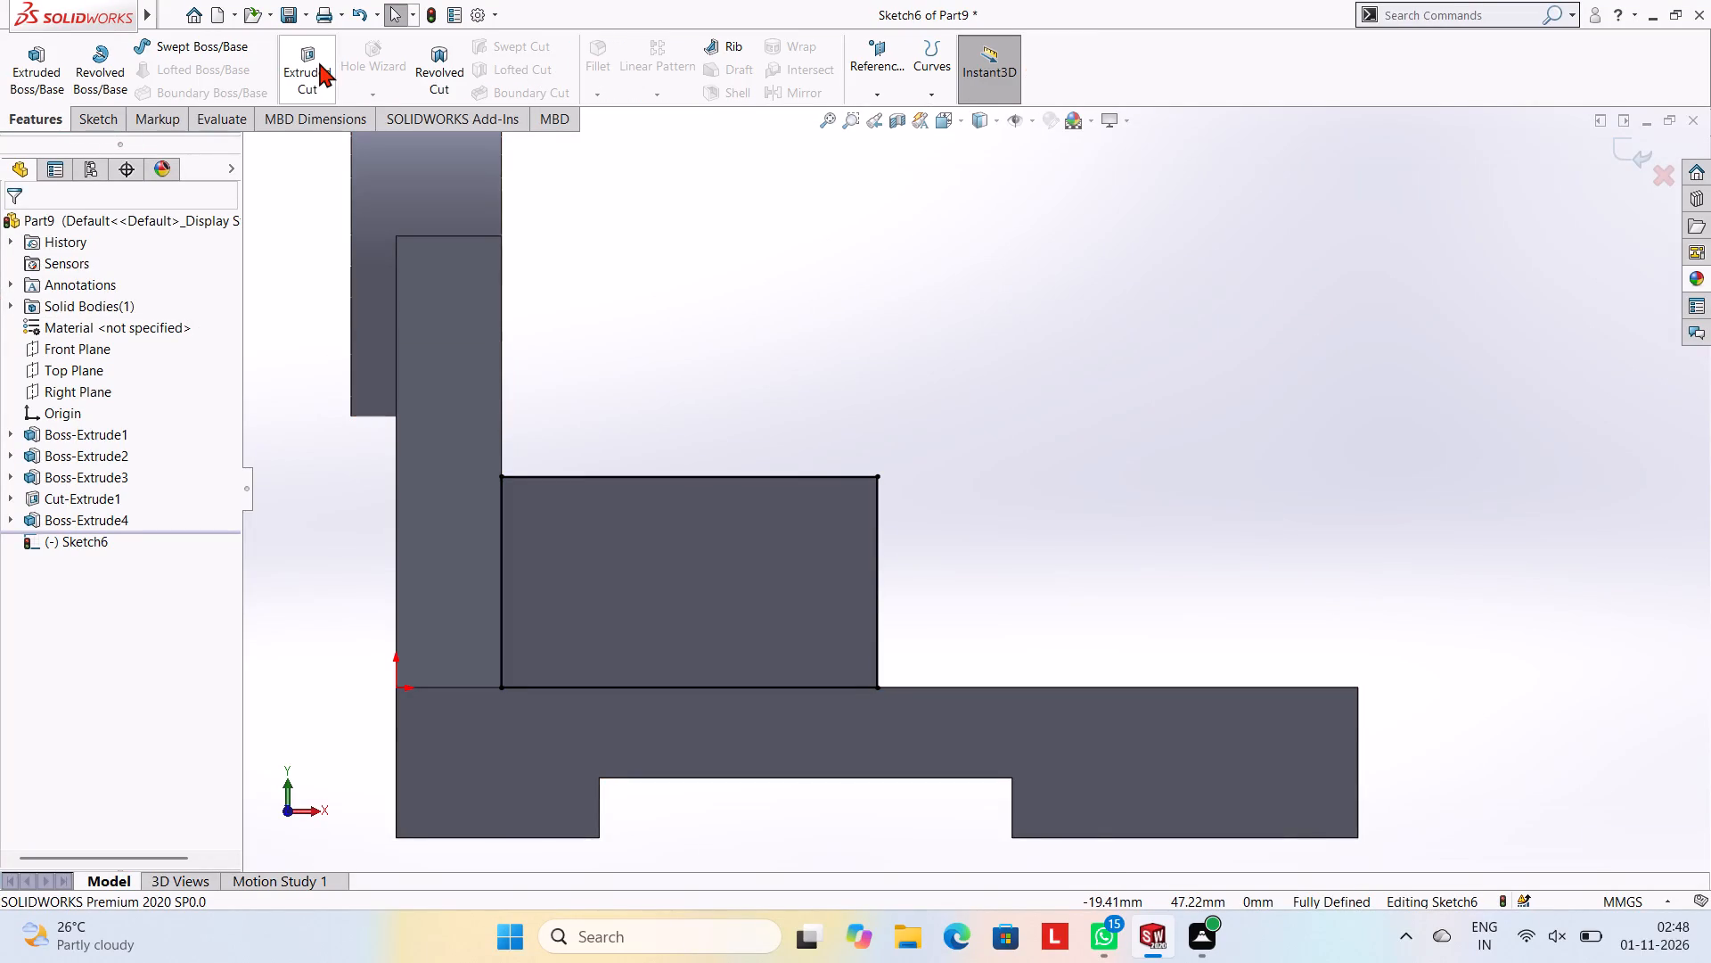
left_click(319, 62)
middle_click_drag(780, 226, 737, 297)
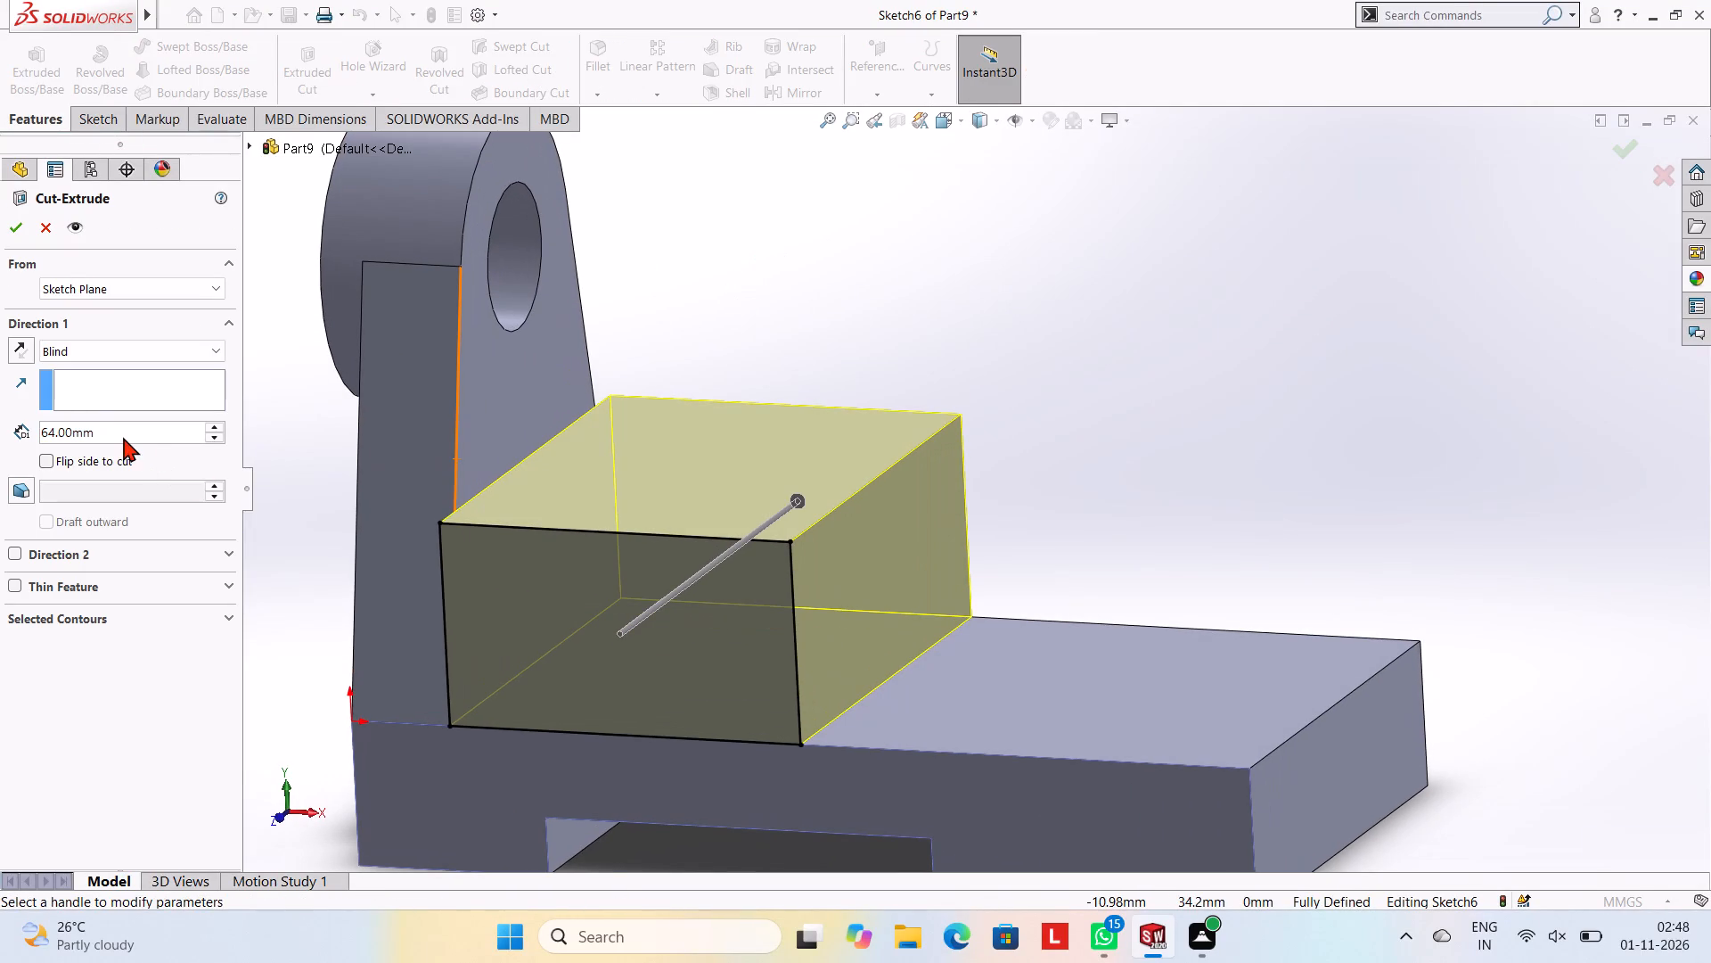
left_click(114, 431)
key("BackSpace")
key("BackSpace")
key("BackSpace")
key("BackSpace")
key("BackSpace")
key("BackSpace")
key("BackSpace")
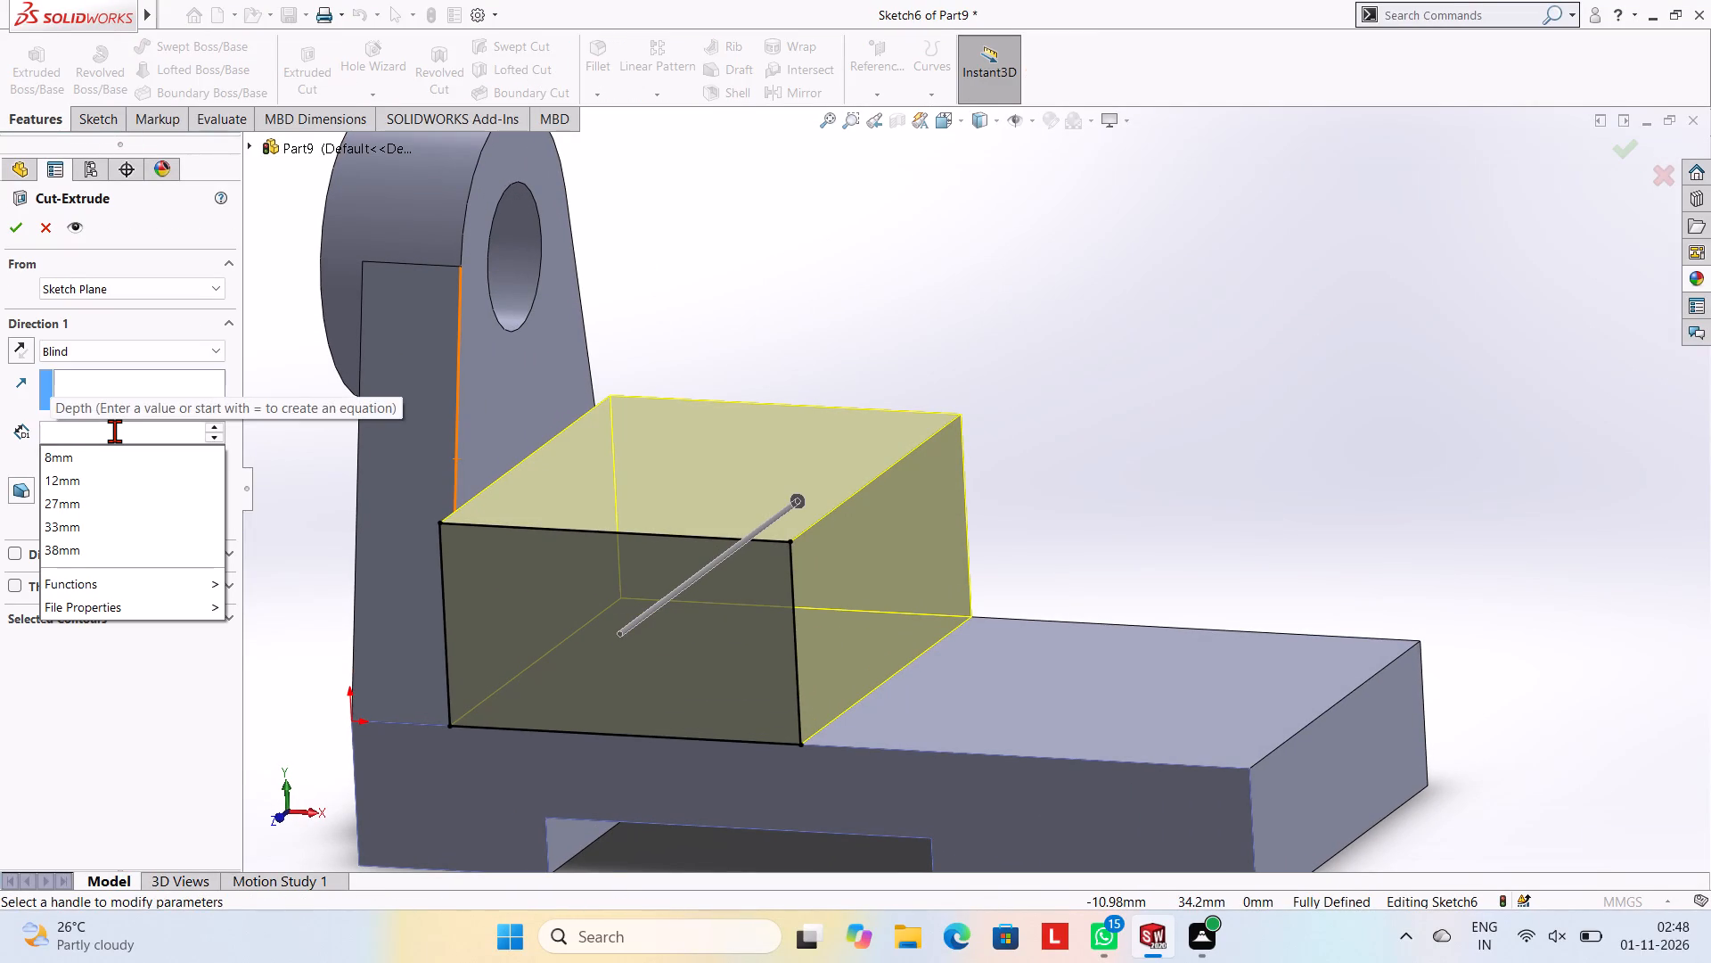
key("2")
key("8")
key("Return")
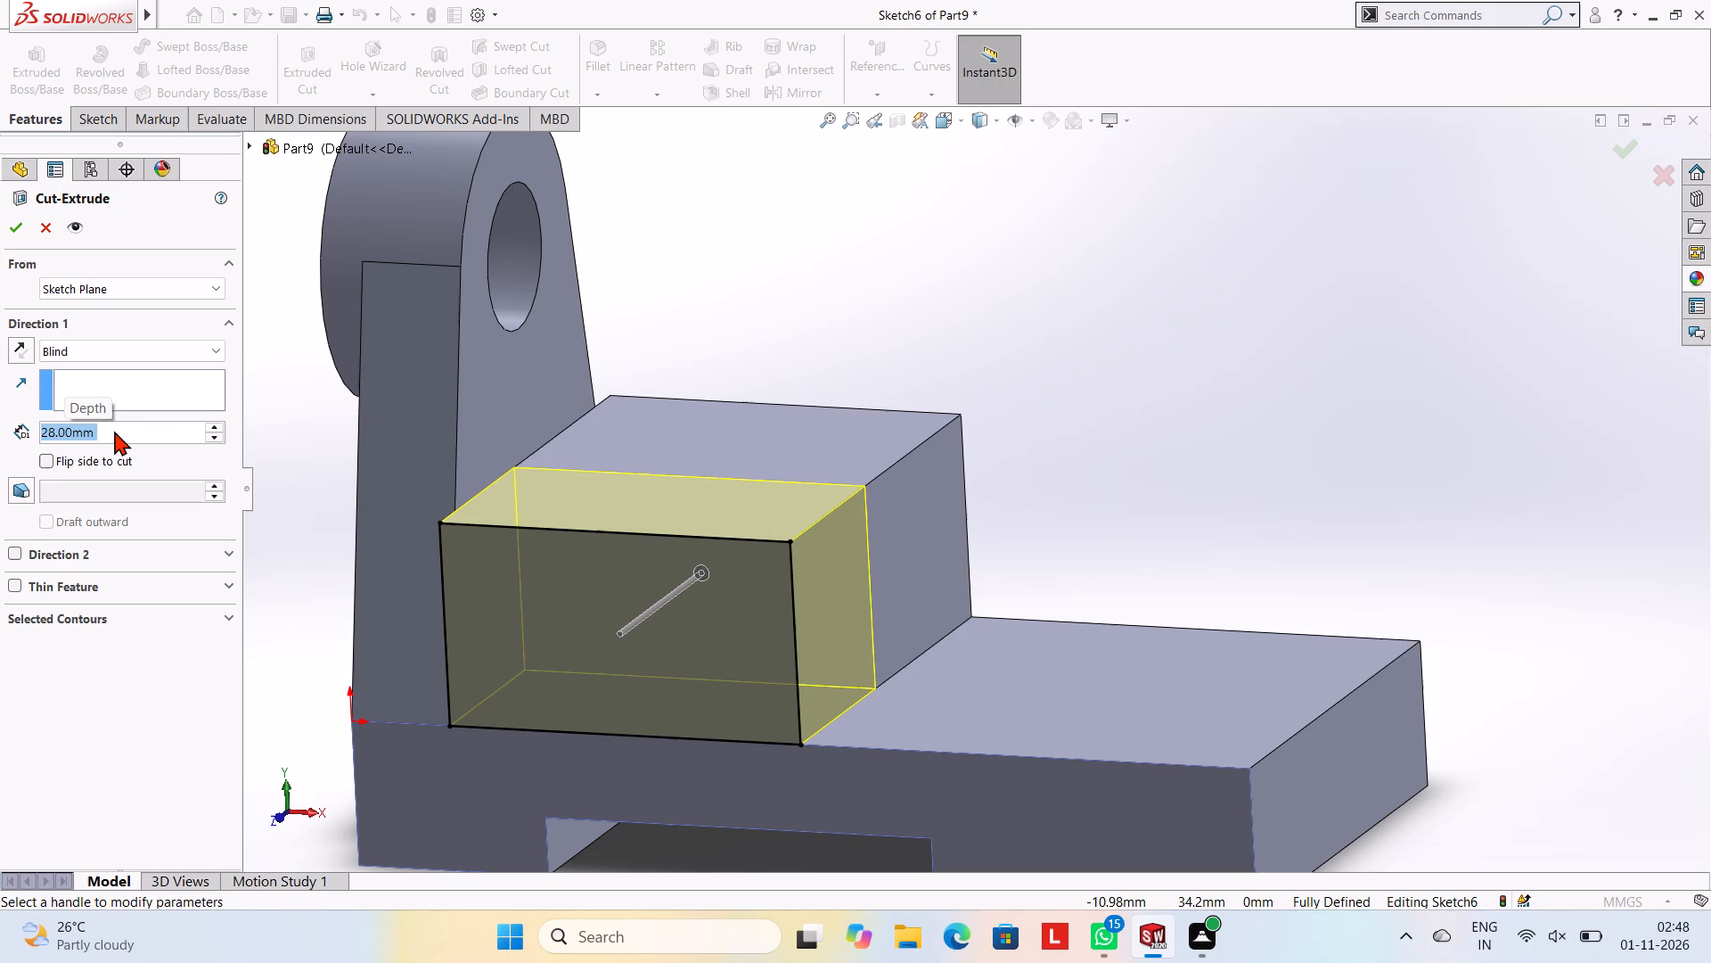
left_click(7, 228)
left_click(818, 275)
Start a sketch on the block's opposite side face and trace its 50 by 28 mm outline with lines.
middle_click_drag(908, 295, 938, 290)
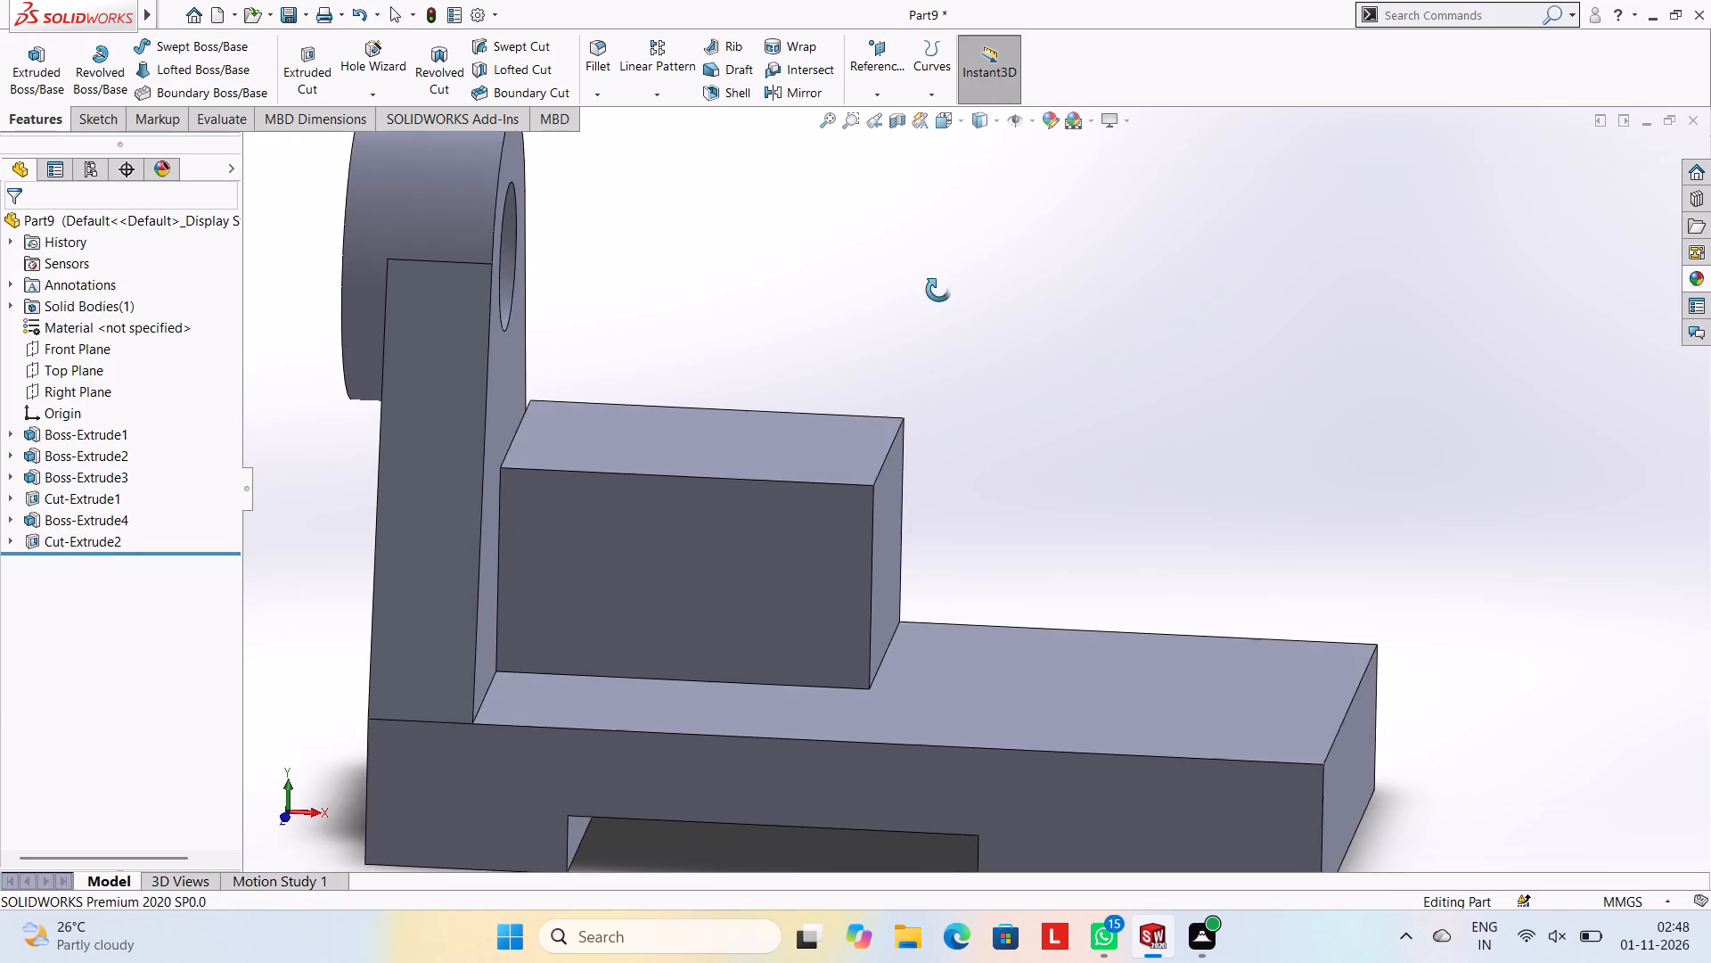
middle_click_drag(938, 290, 932, 275)
scroll(937, 379, "up", 2)
middle_click_drag(961, 361, 978, 365)
scroll(978, 365, "up", 3)
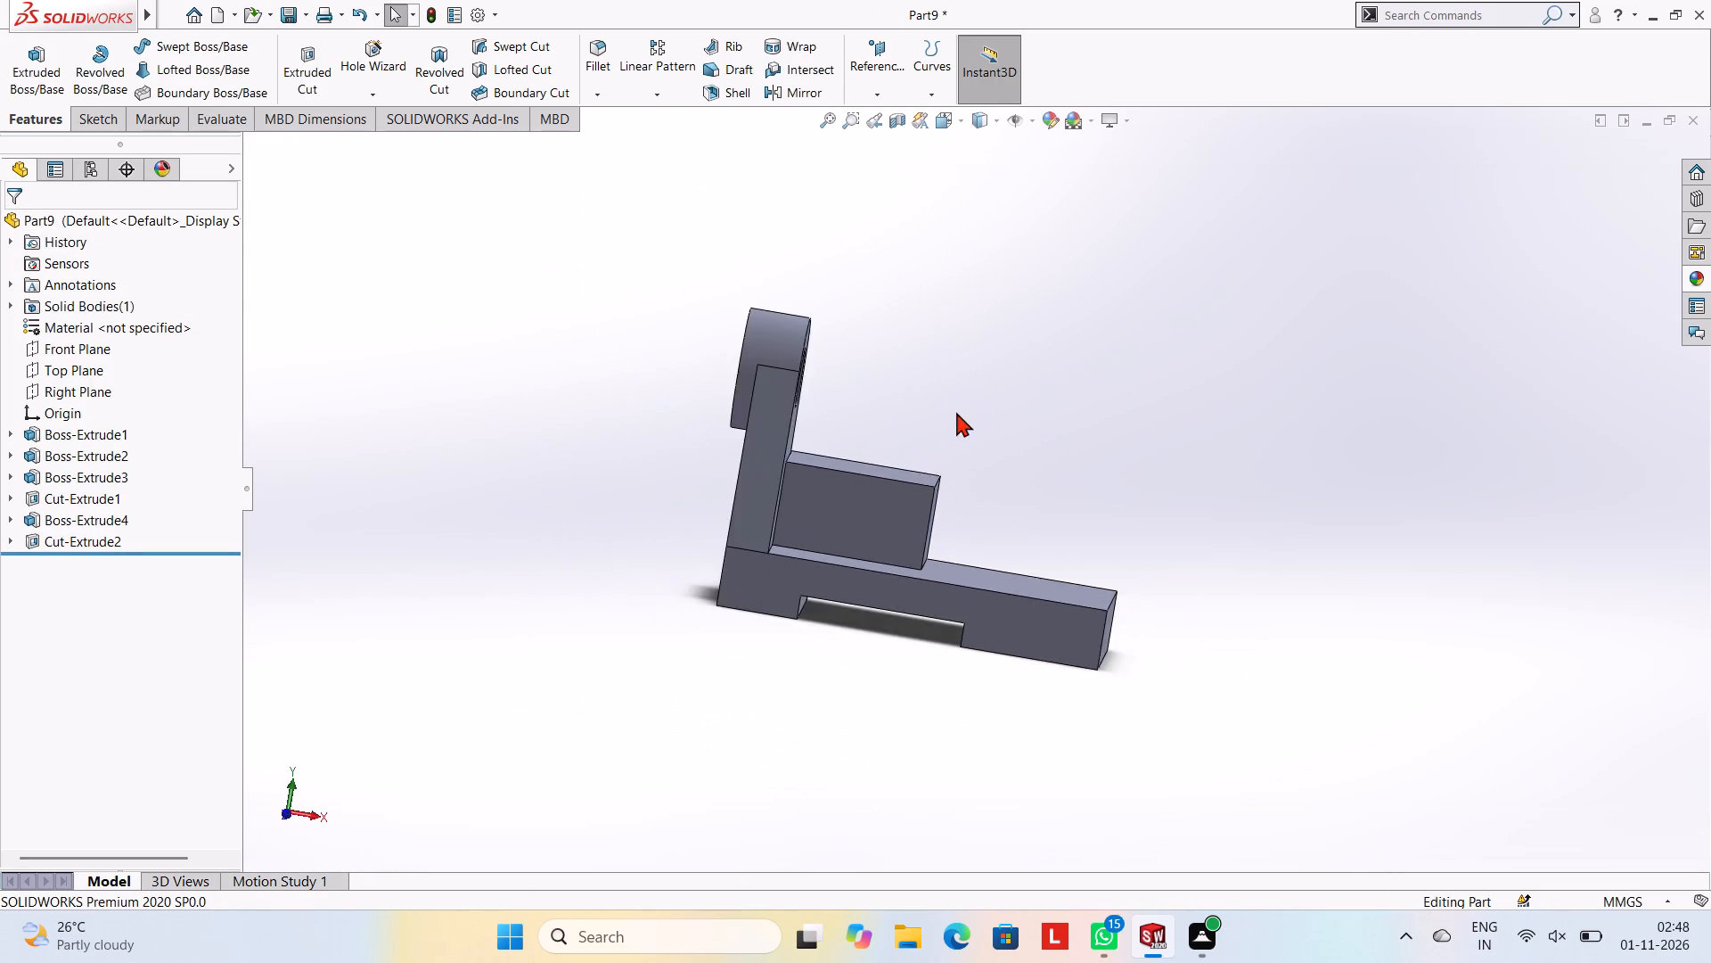
middle_click_drag(984, 434, 1224, 496)
middle_click_drag(819, 506, 973, 580)
left_click(1008, 524)
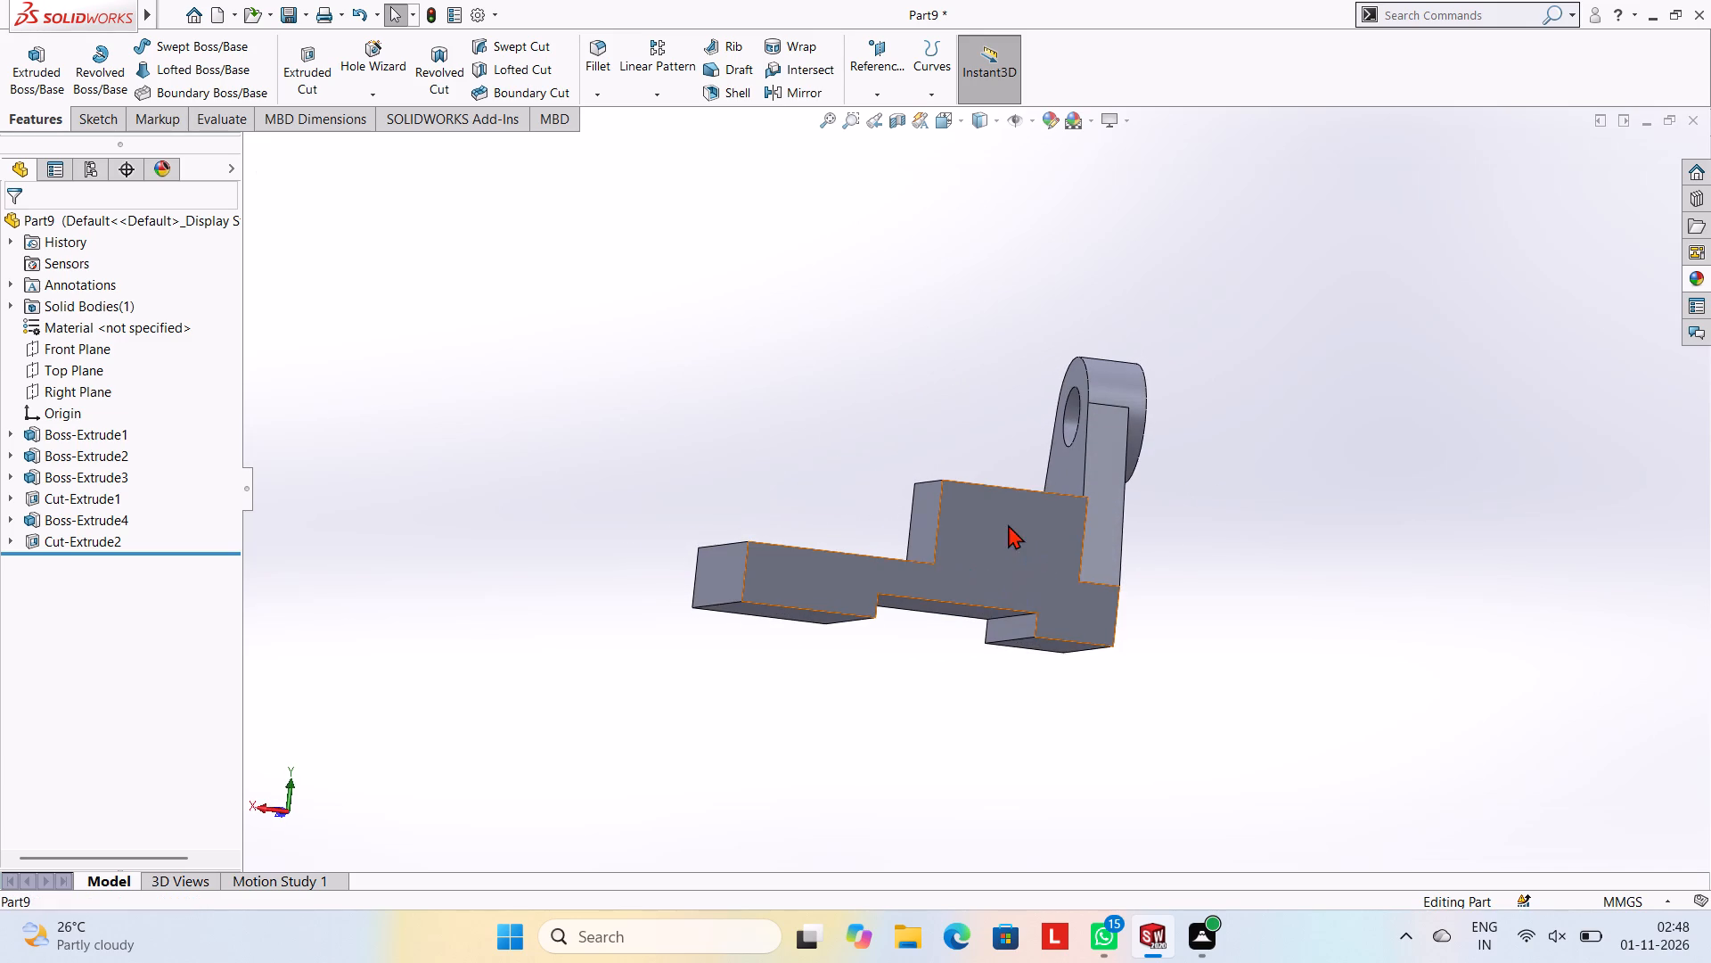
left_click(1085, 472)
key("ctrl+8")
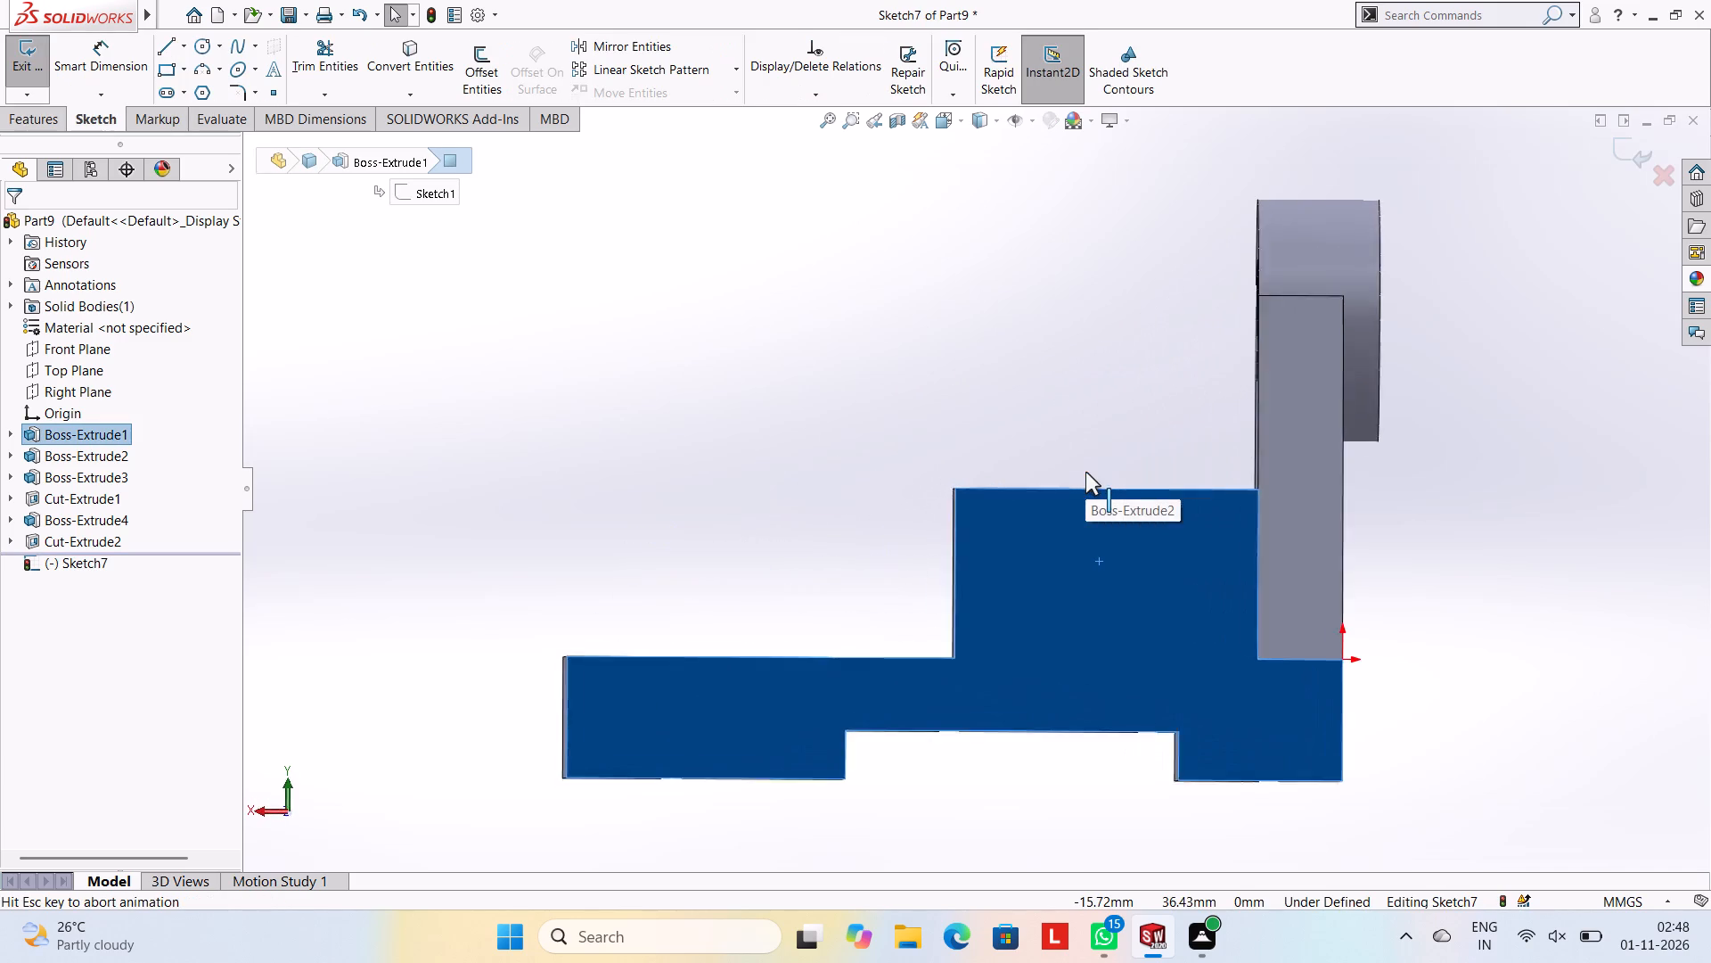
left_click(158, 39)
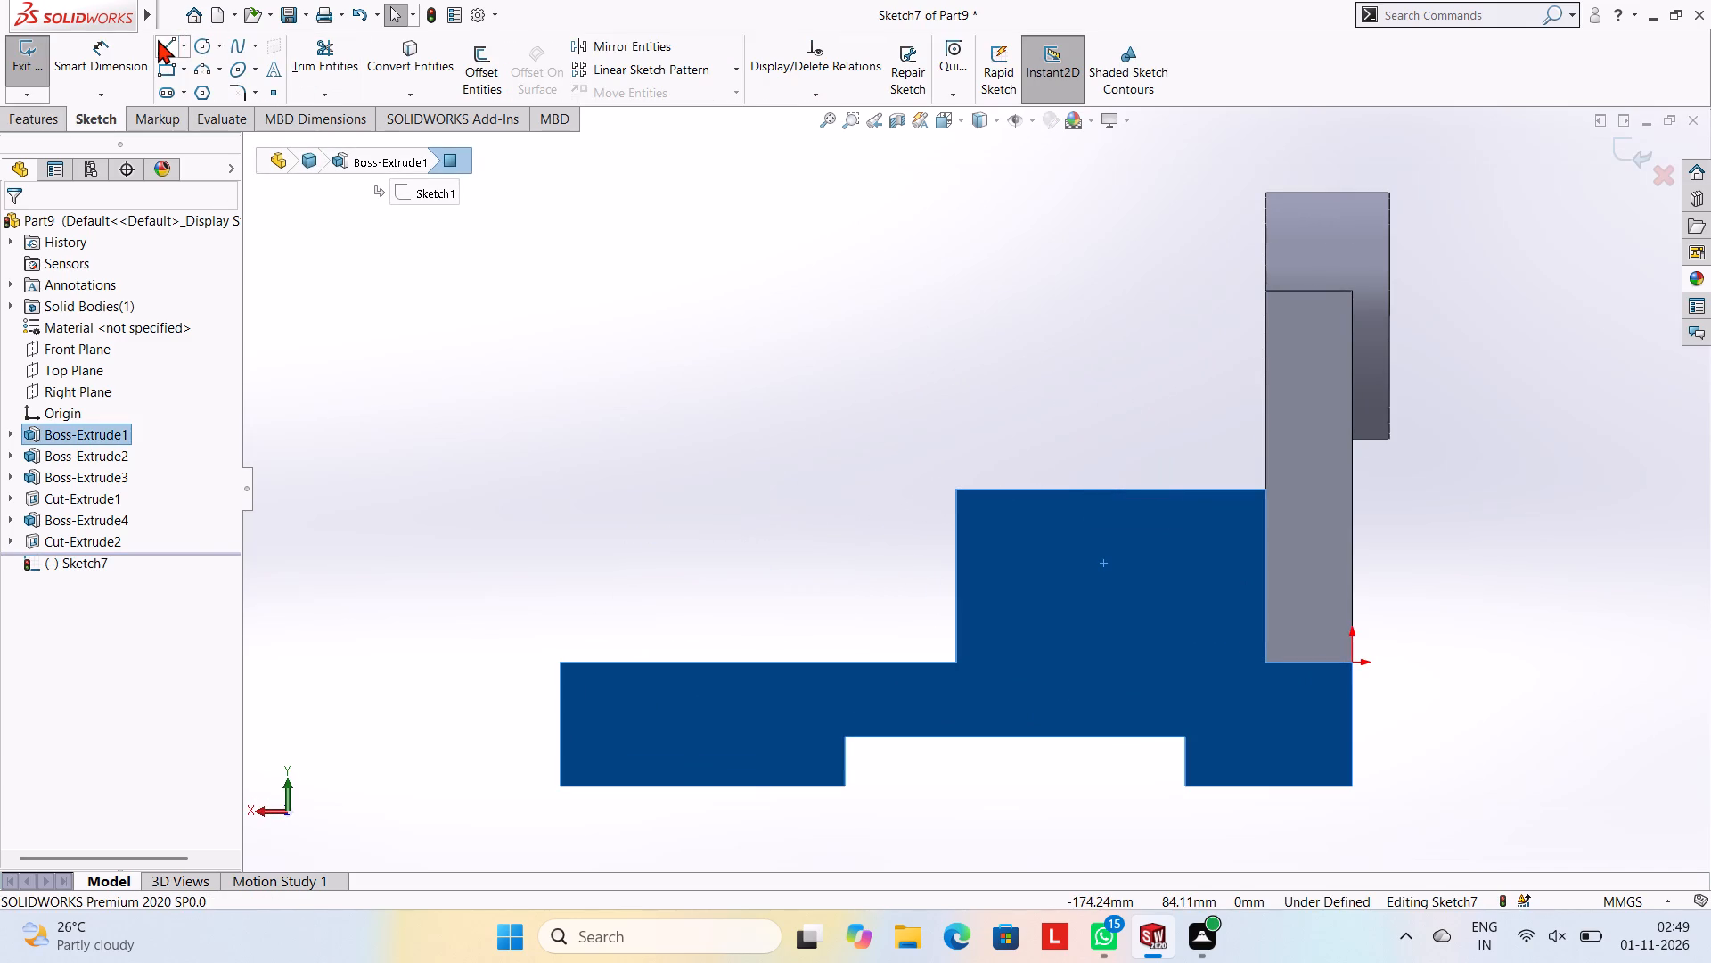
left_click(954, 490)
left_click(955, 663)
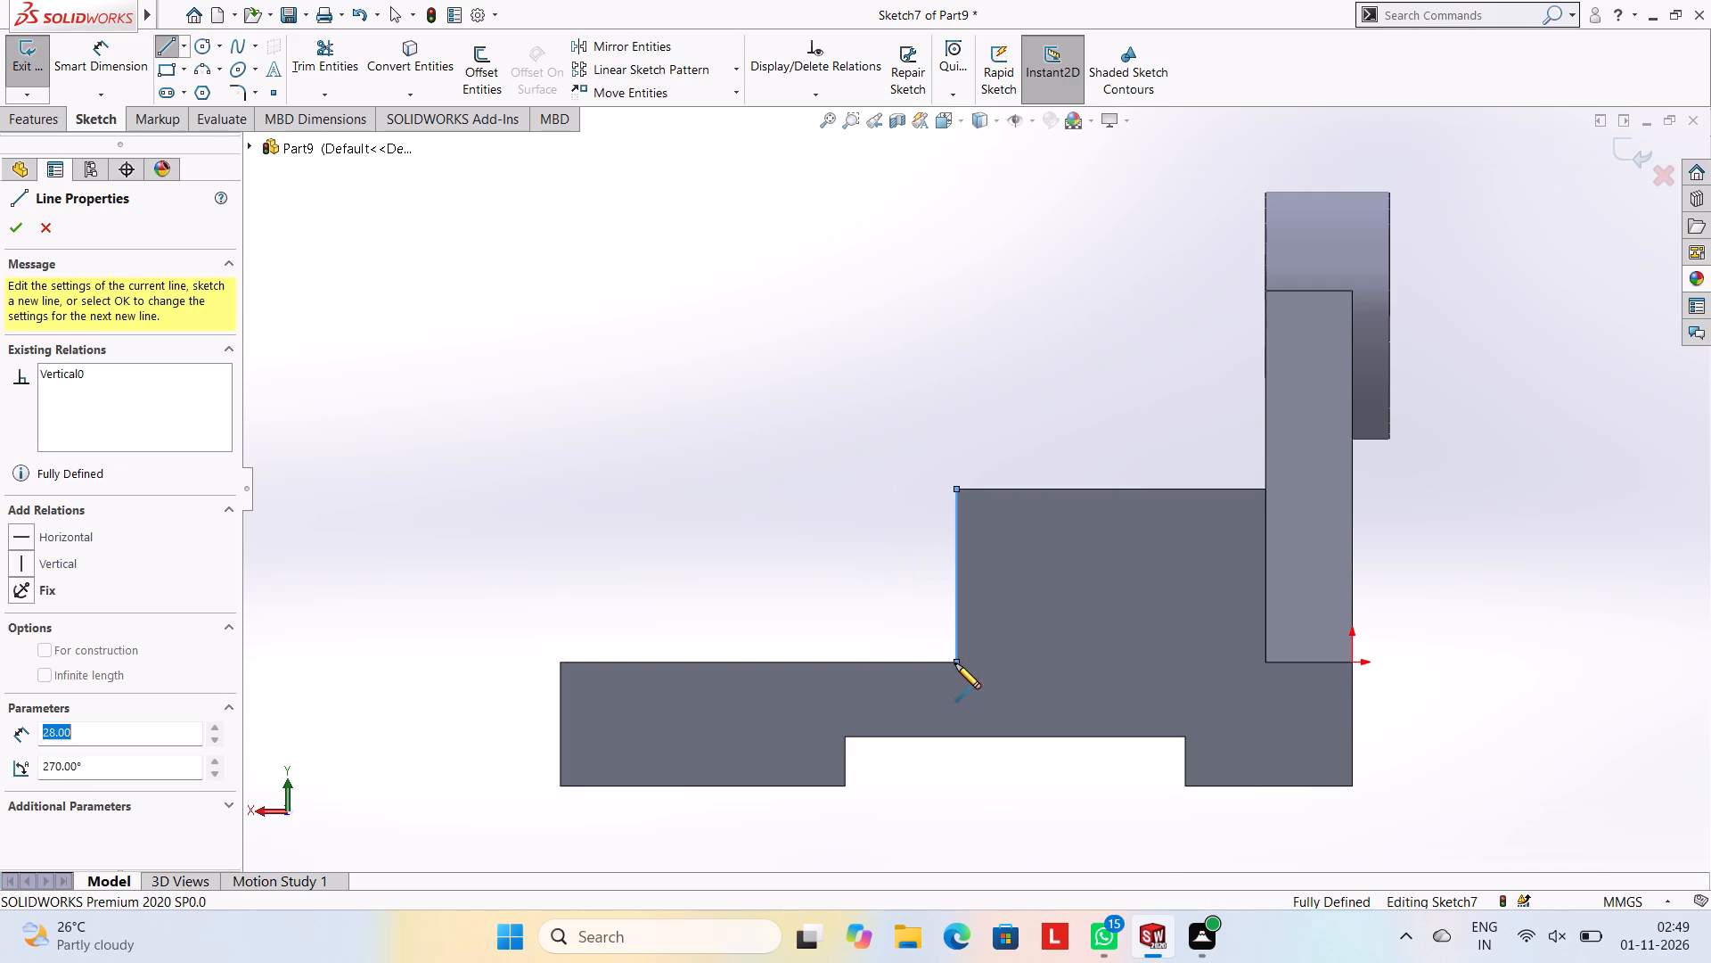
left_click(1266, 661)
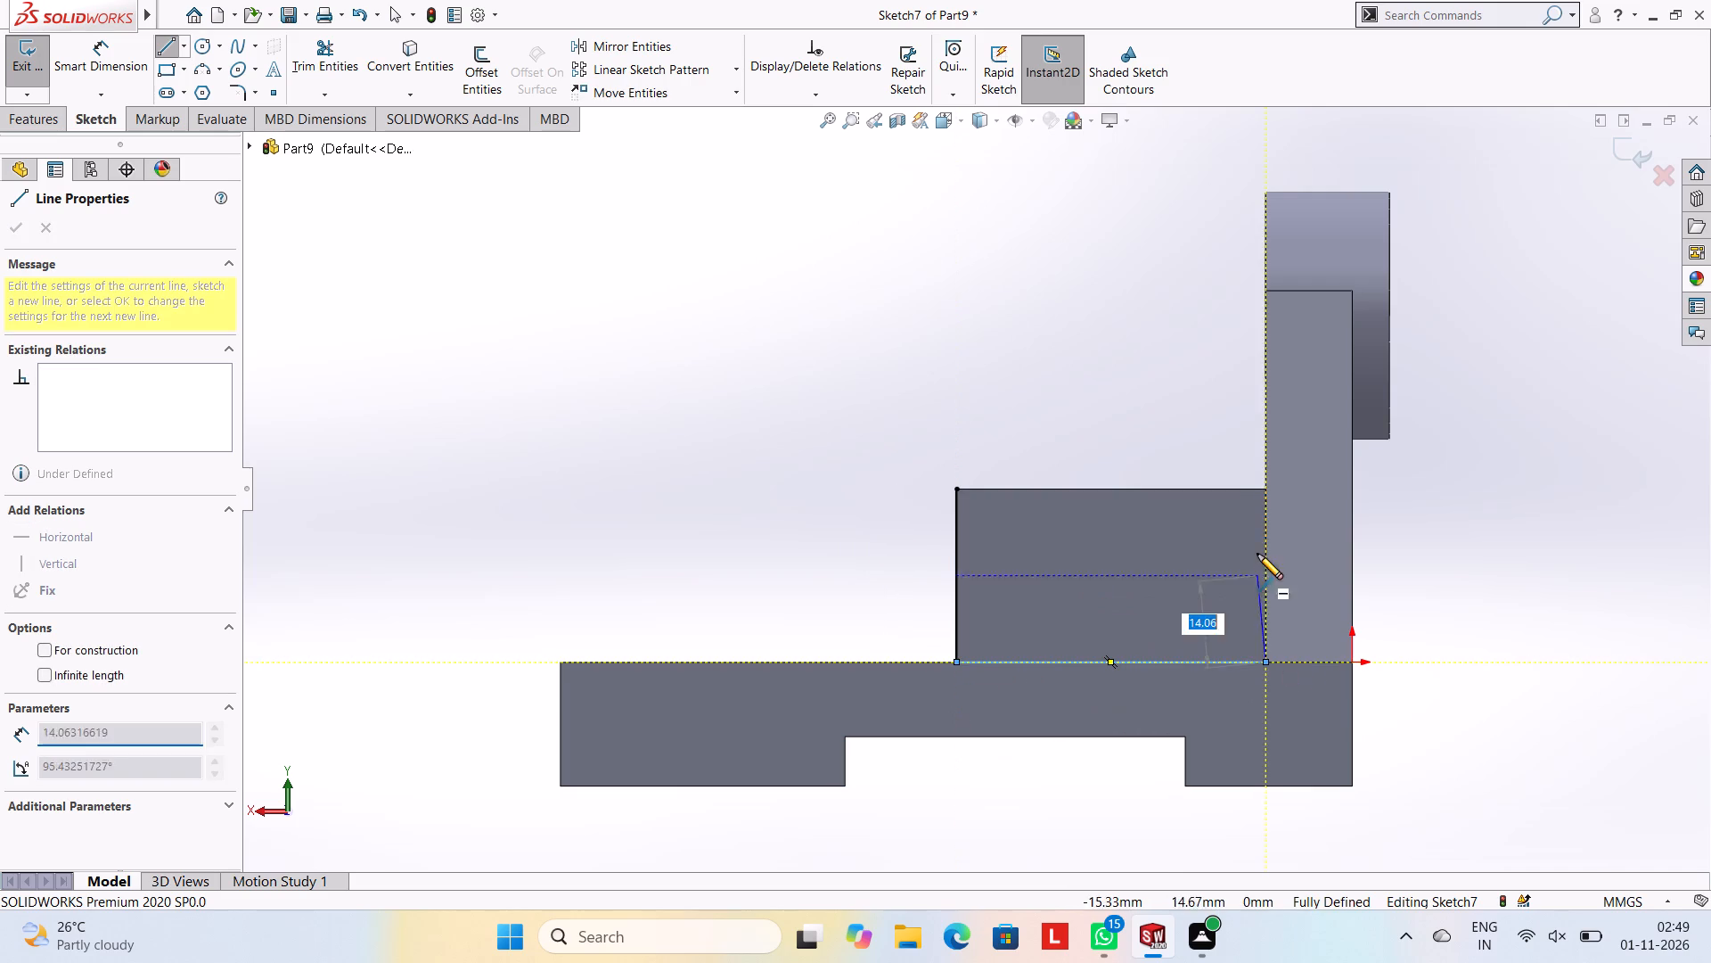
left_click(1265, 490)
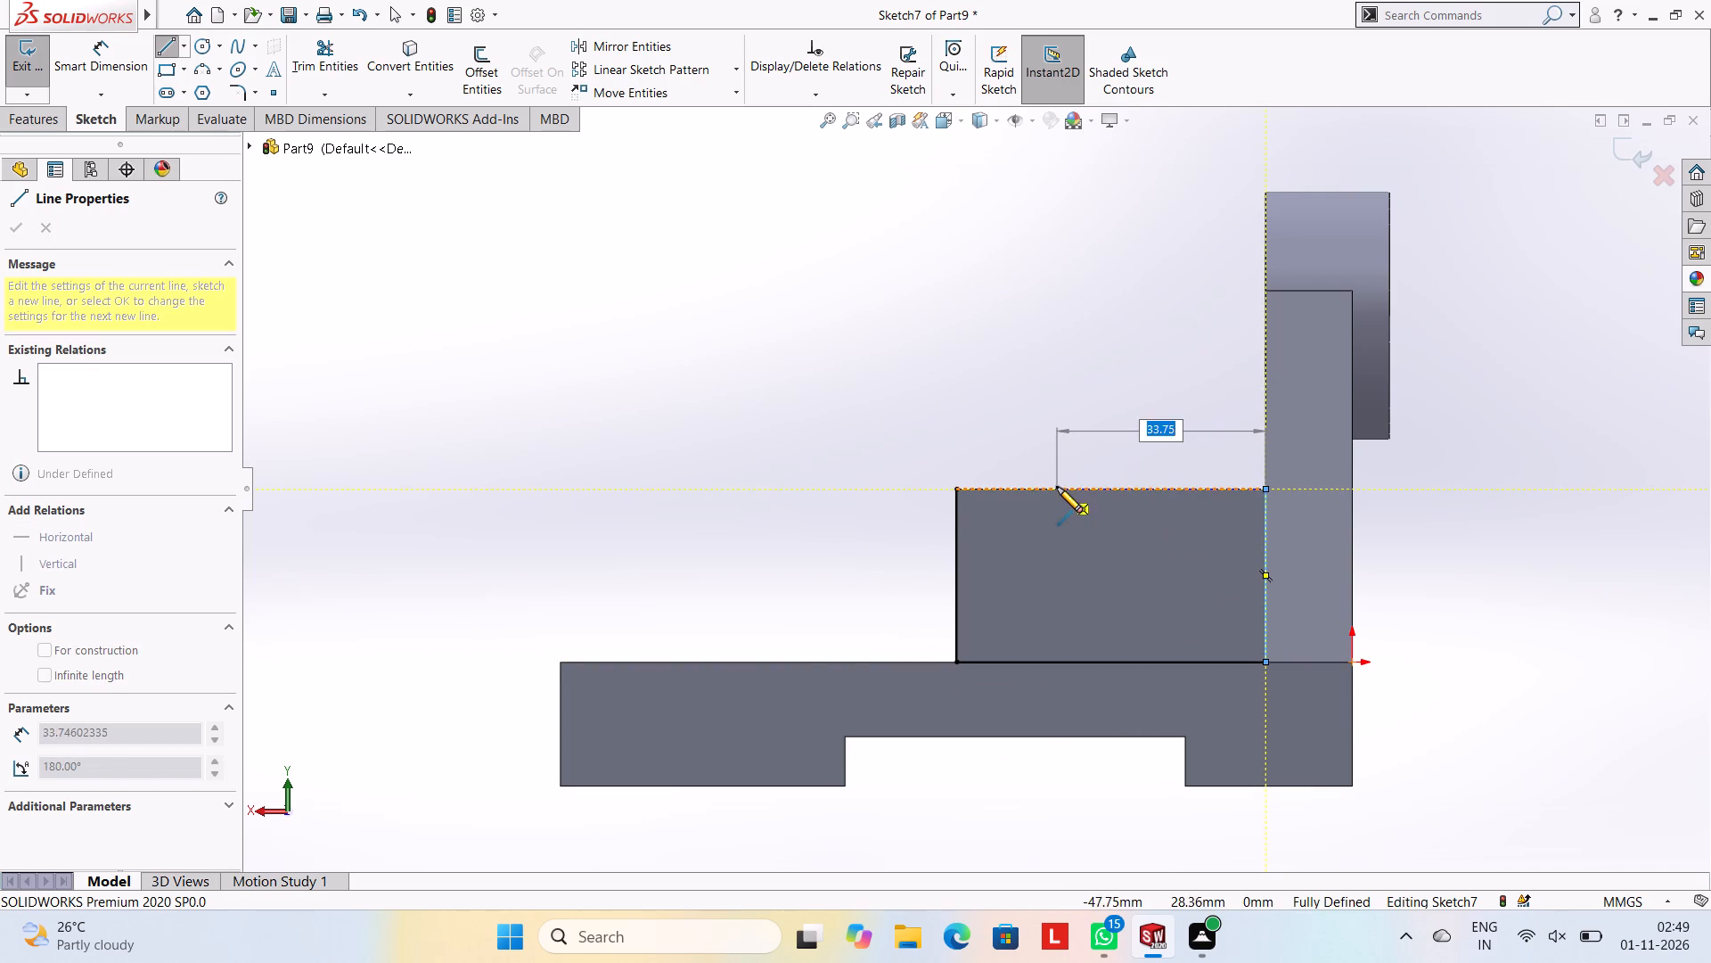
left_click(957, 489)
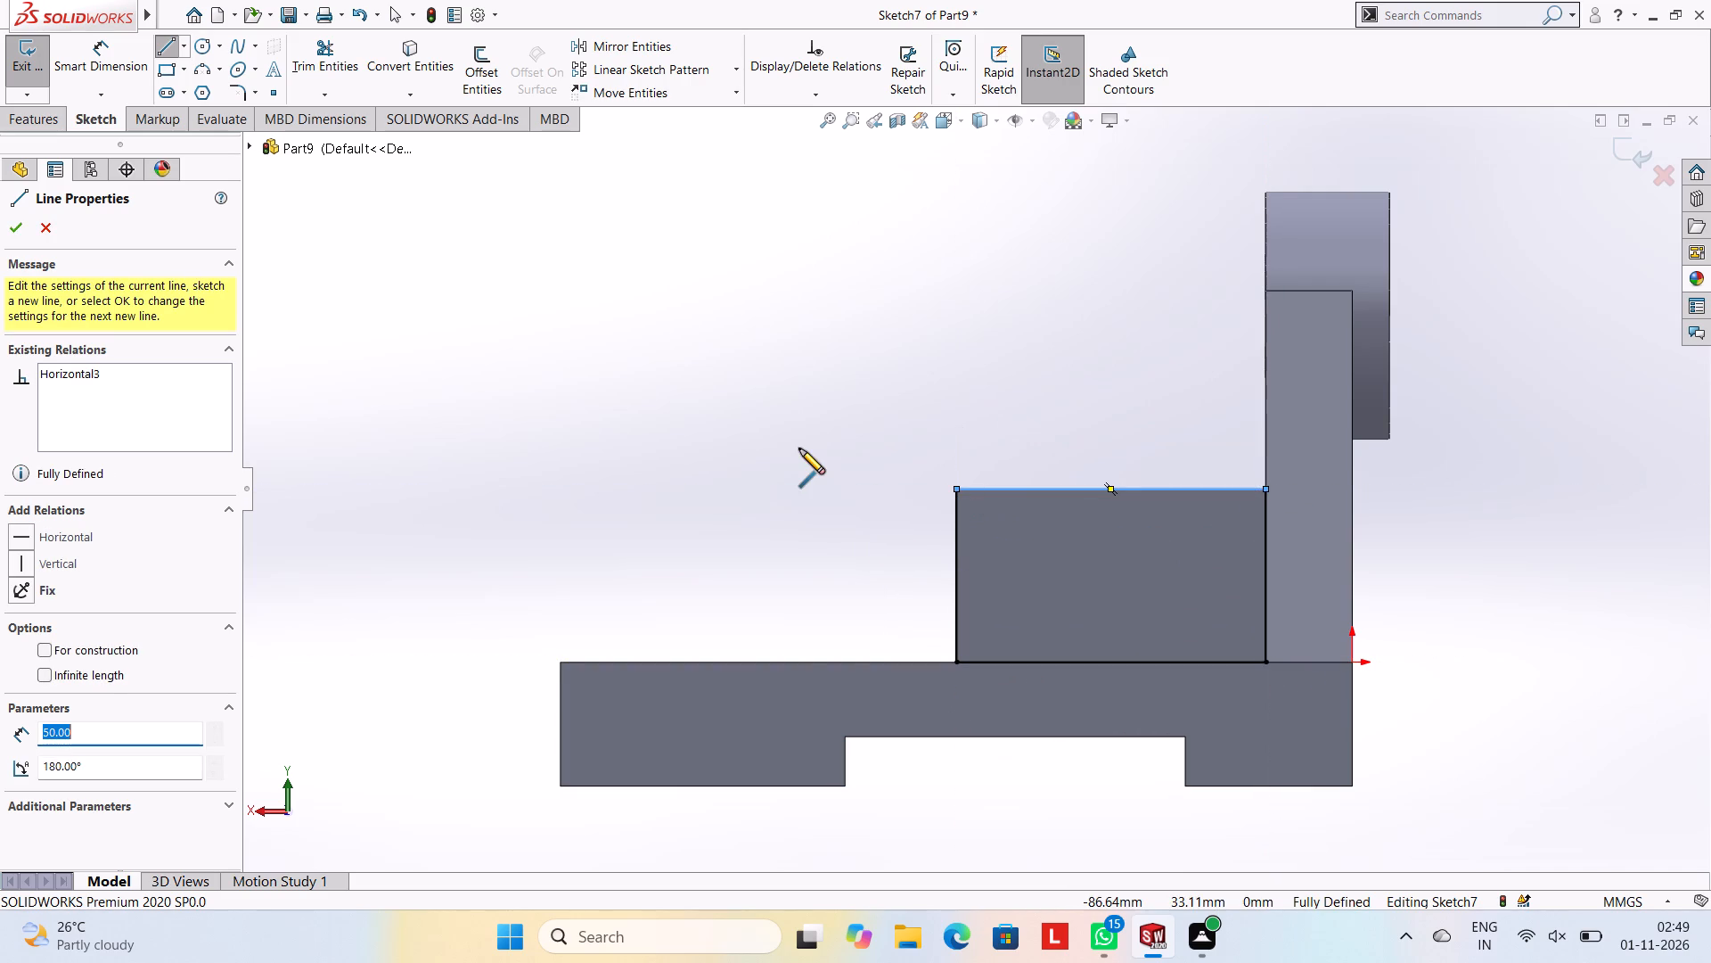
key("Escape")
Cut the traced outline 28 mm blind into the block, leaving a narrow central rib in front of the upright.
middle_click_drag(809, 396, 847, 440)
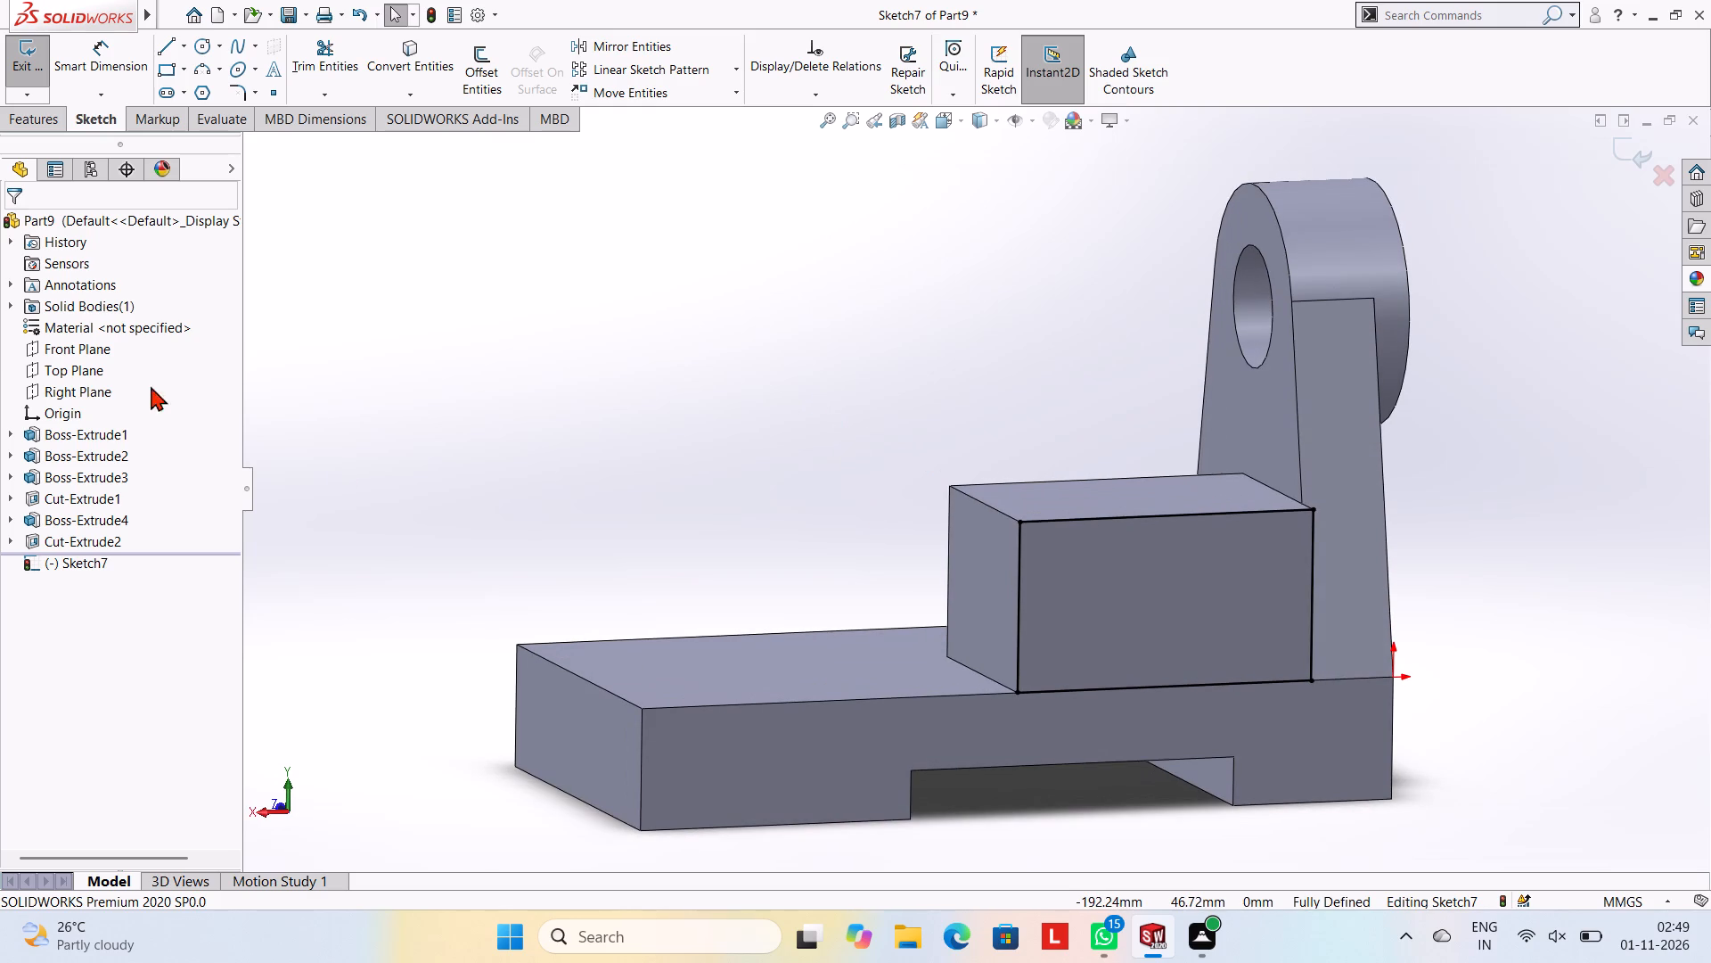
left_click(20, 121)
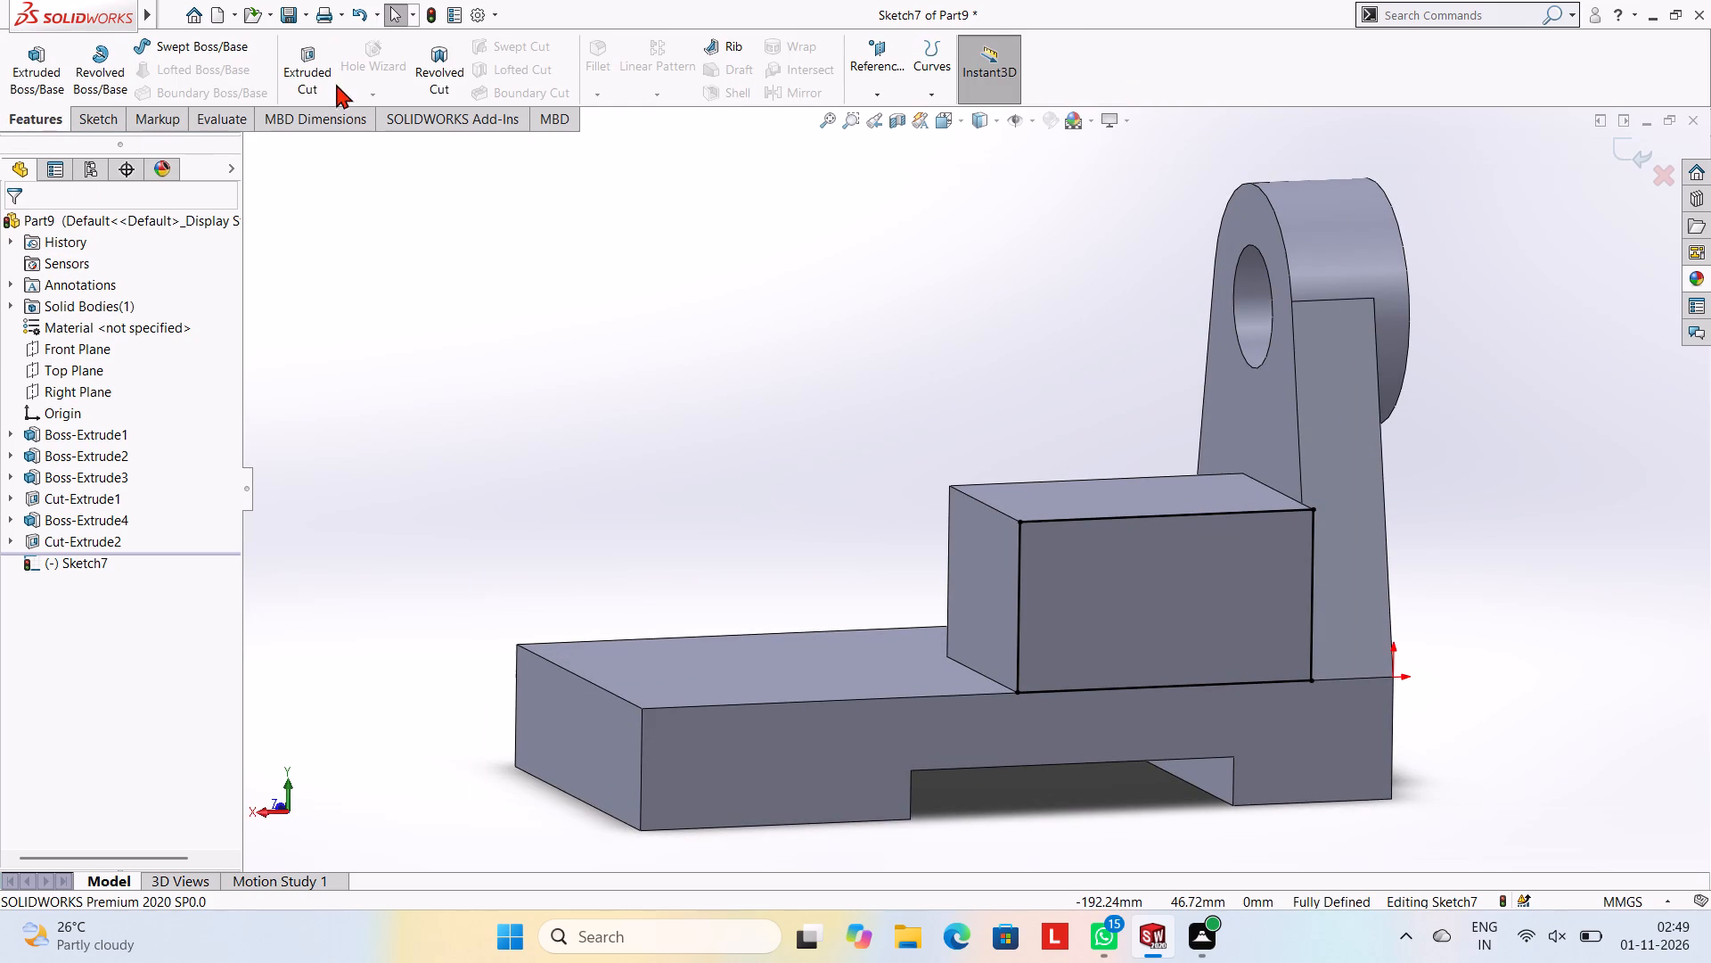
left_click(315, 70)
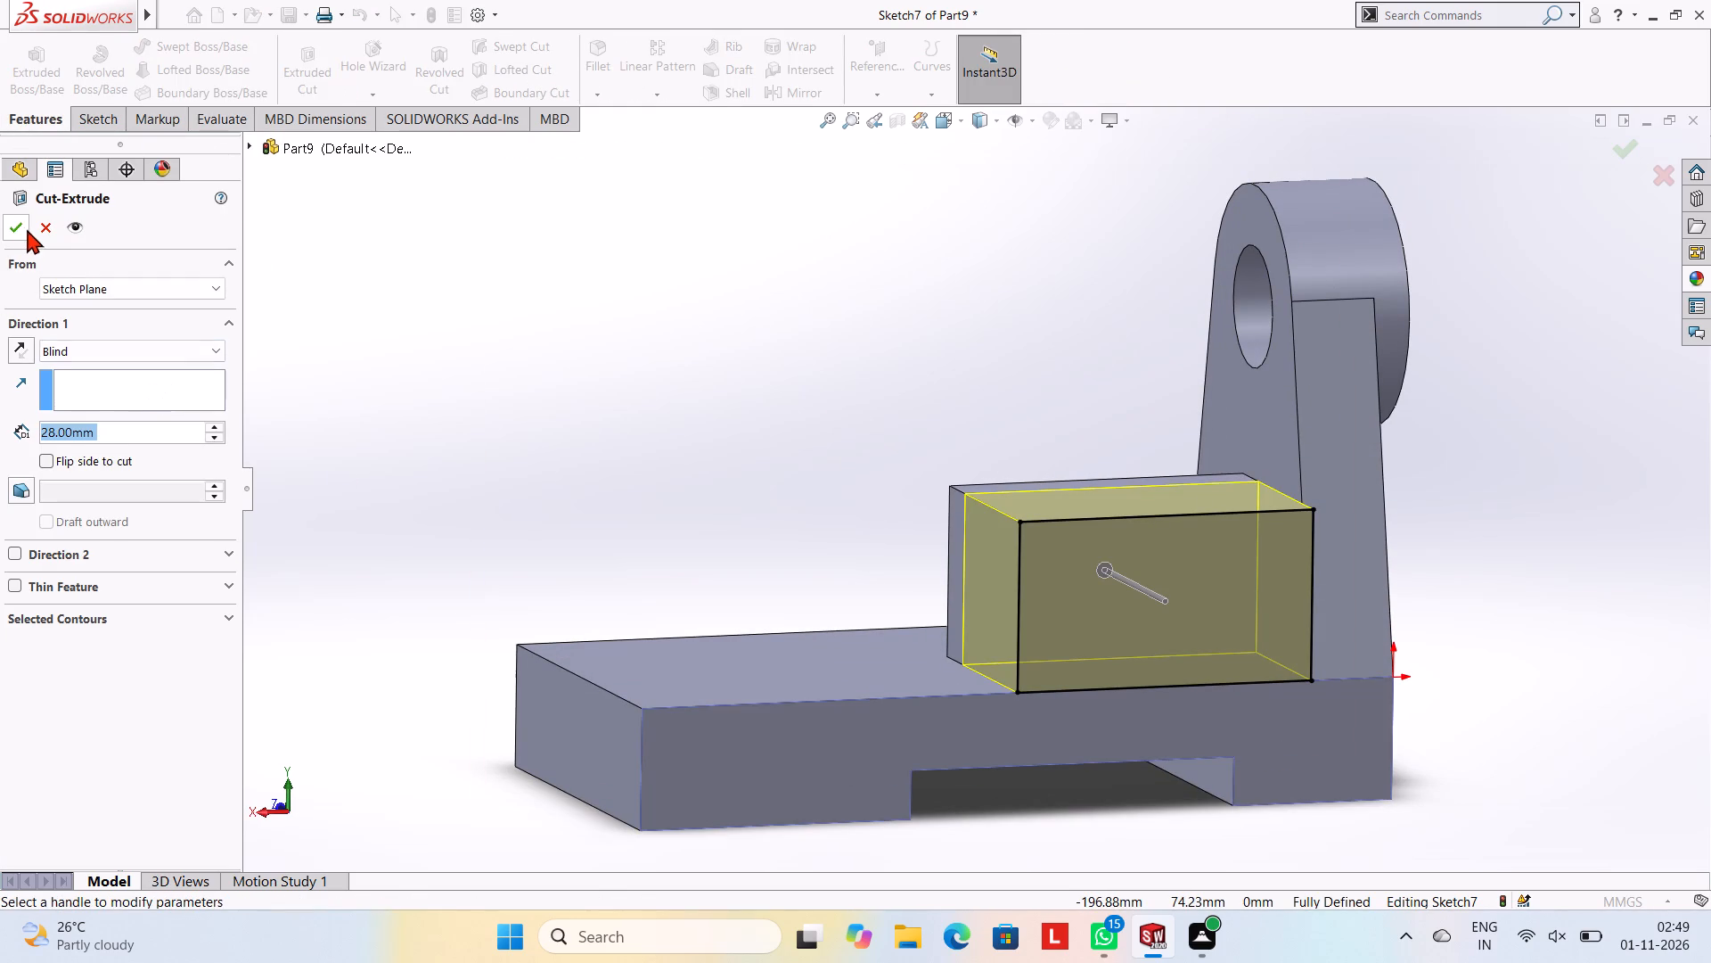
left_click(22, 226)
left_click(536, 332)
Start a sketch on the narrow rib's end face and draw a 40 mm diameter circle centred on the upright's through hole.
middle_click_drag(558, 337, 677, 381)
scroll(677, 381, "up", 1)
scroll(732, 490, "up", 1)
middle_click_drag(732, 490, 784, 506)
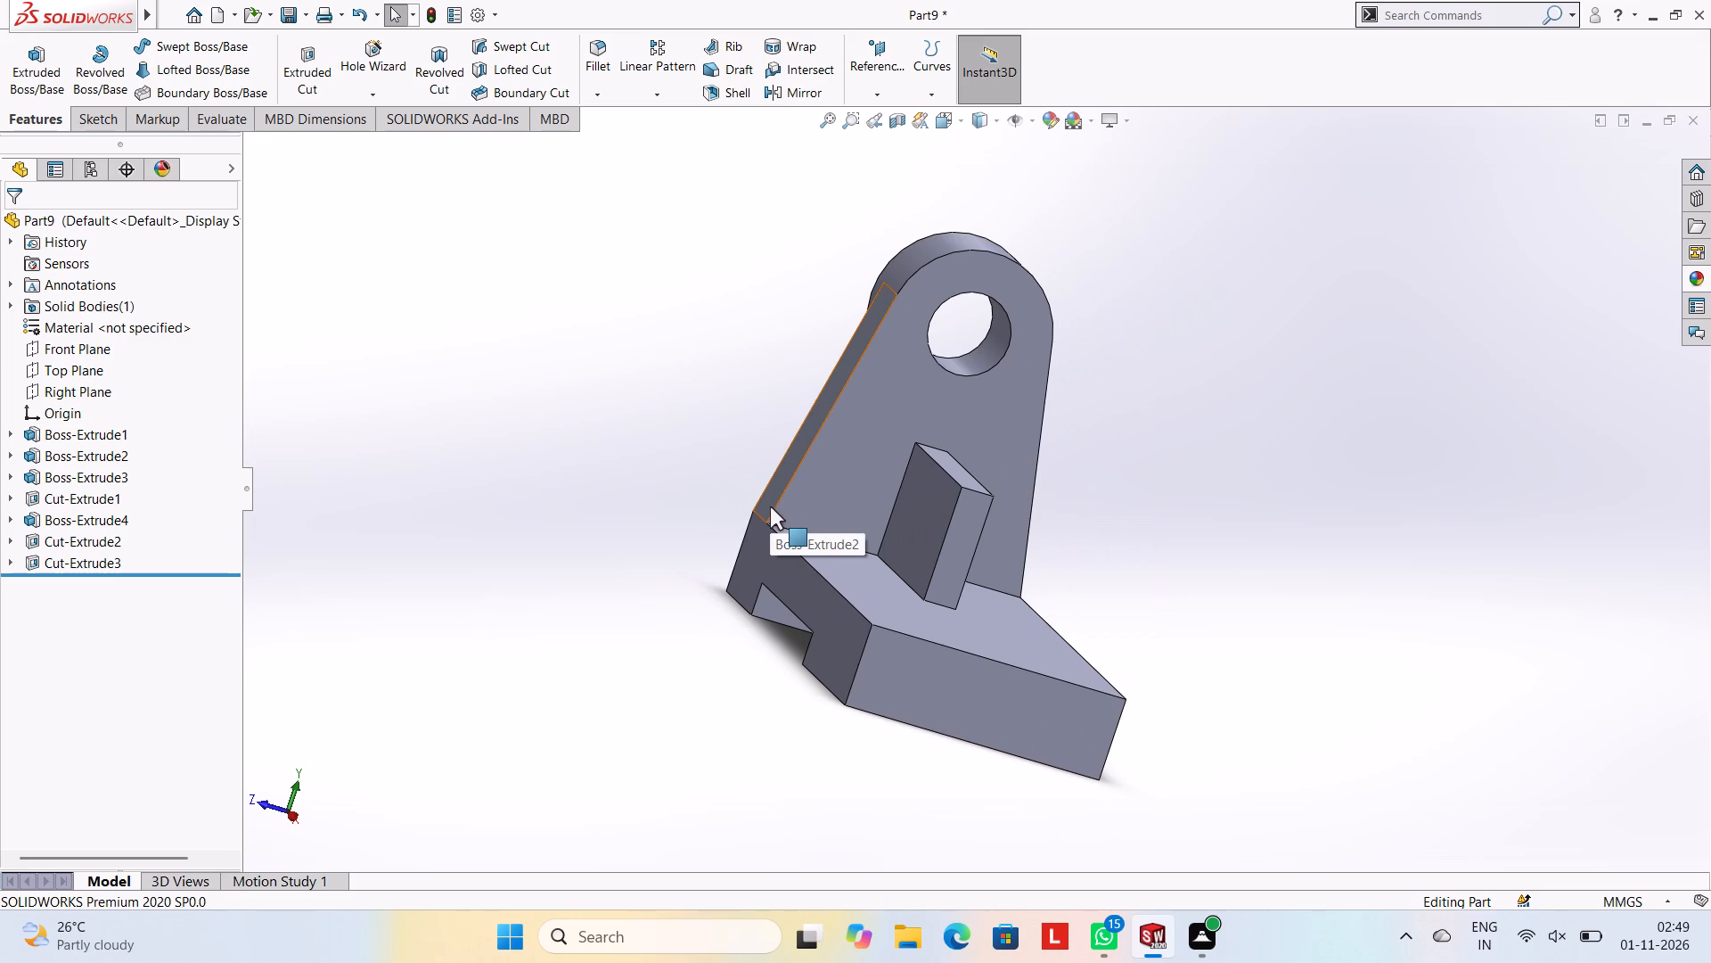
left_click(970, 521)
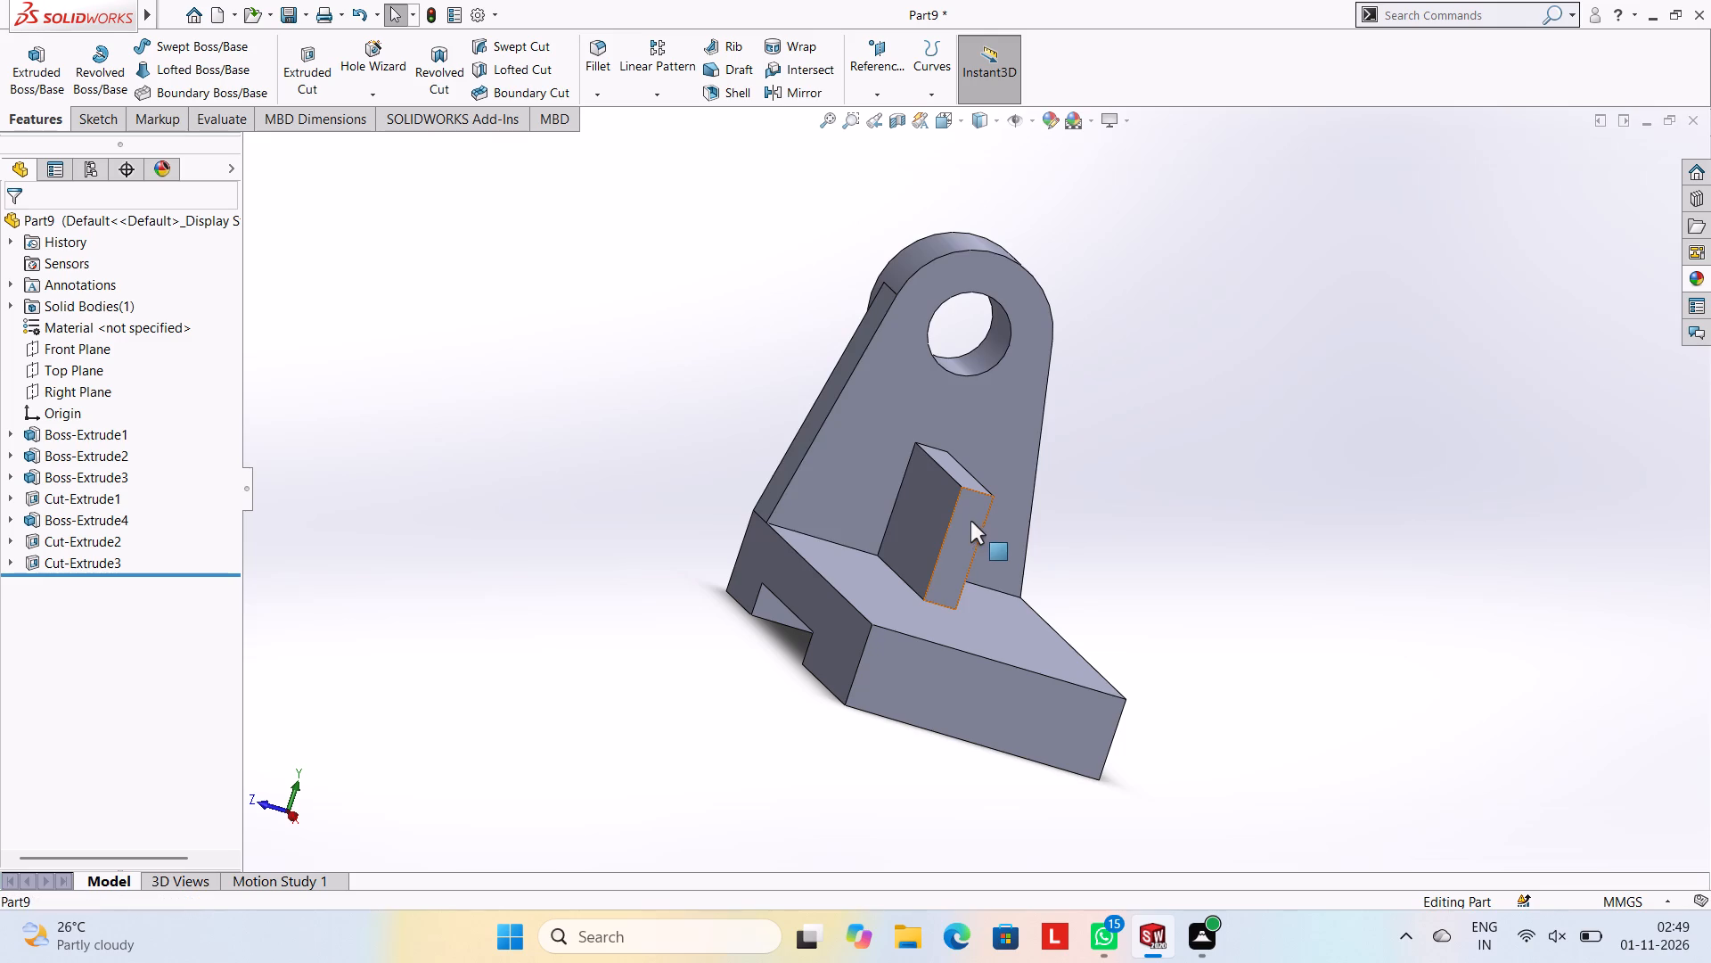
left_click(1048, 465)
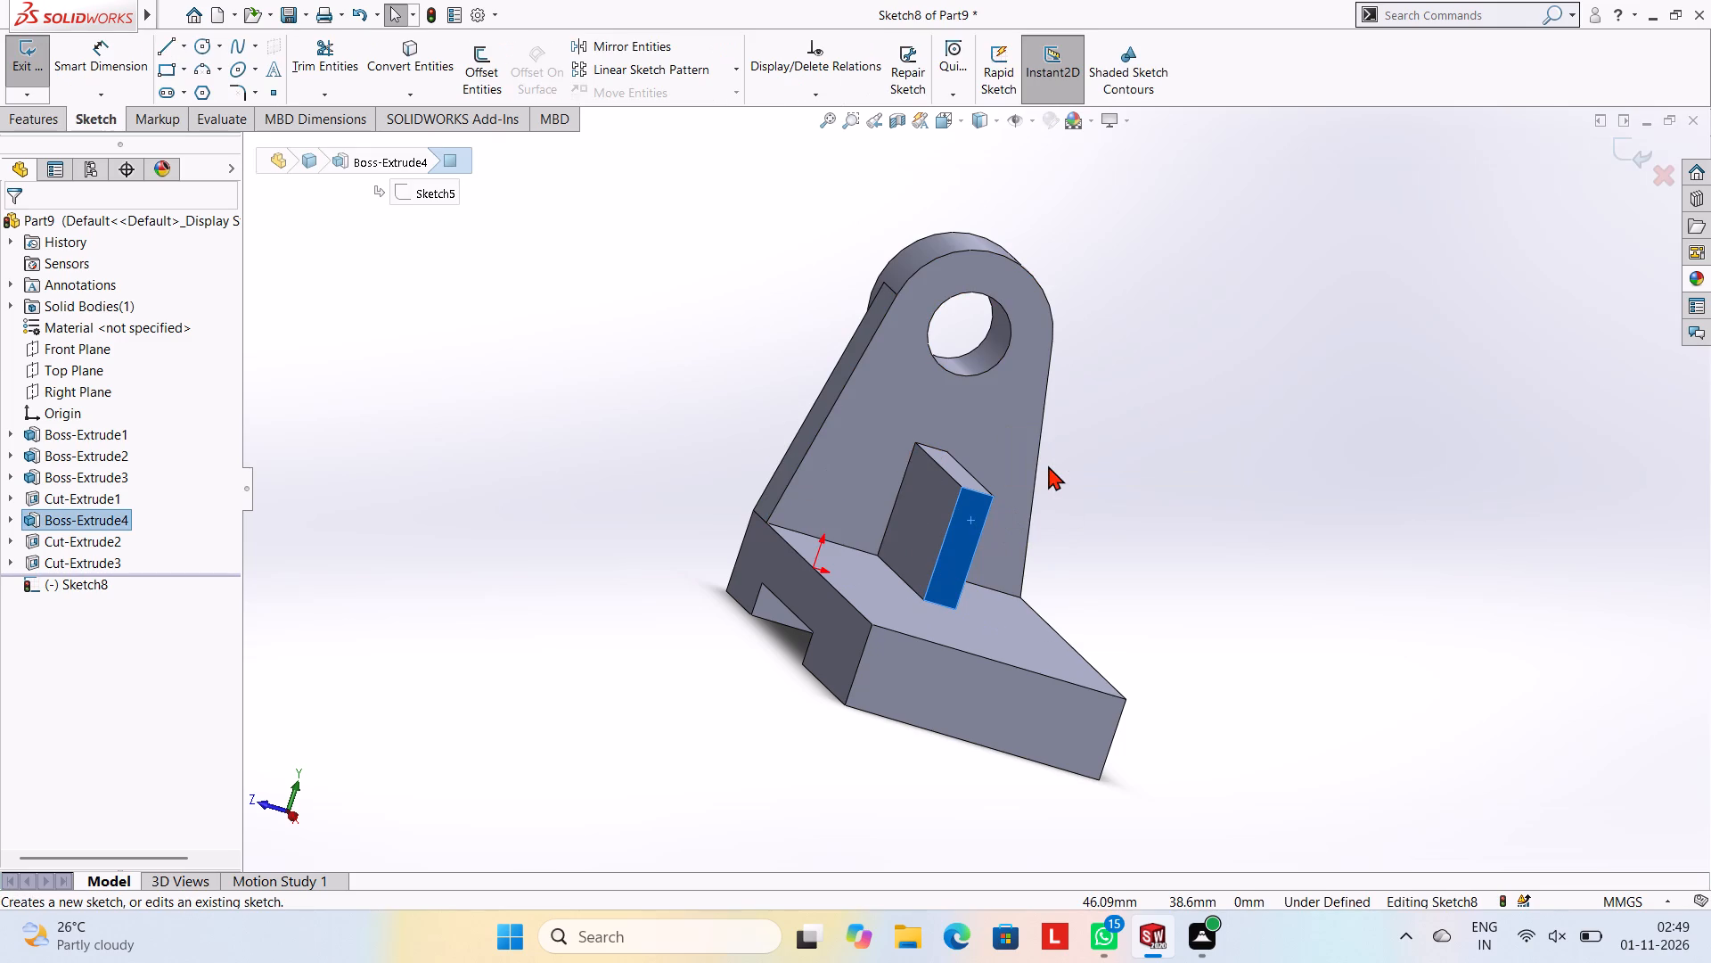
key("ctrl+8")
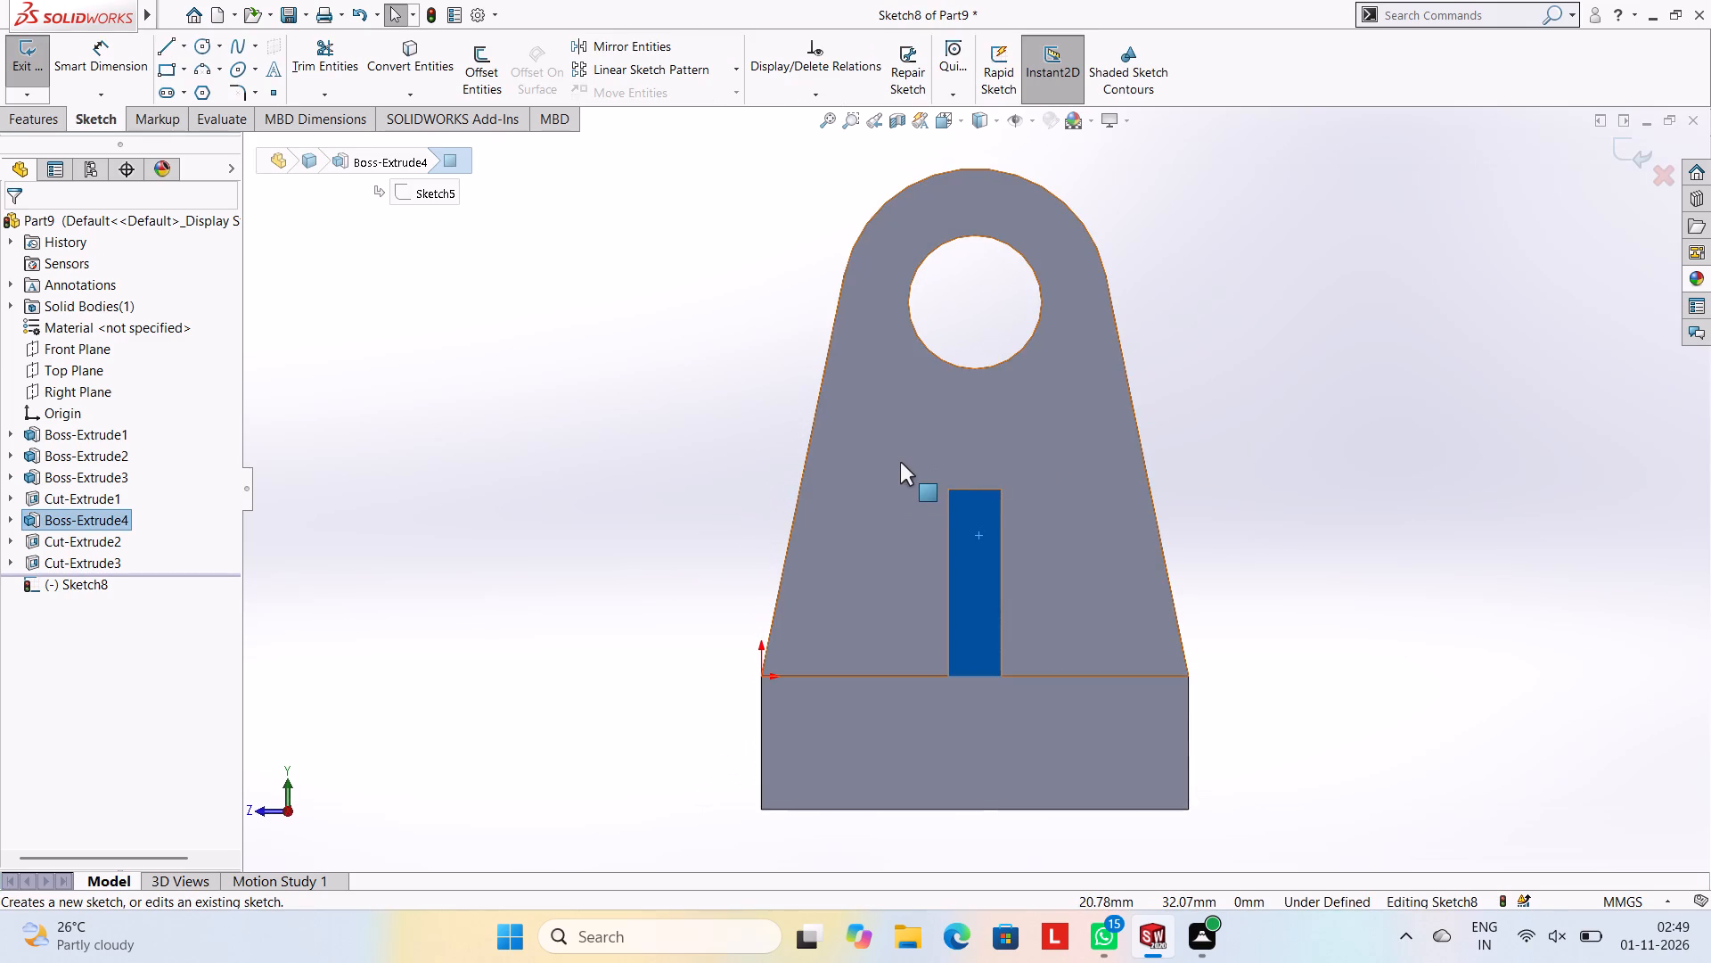
left_click(168, 47)
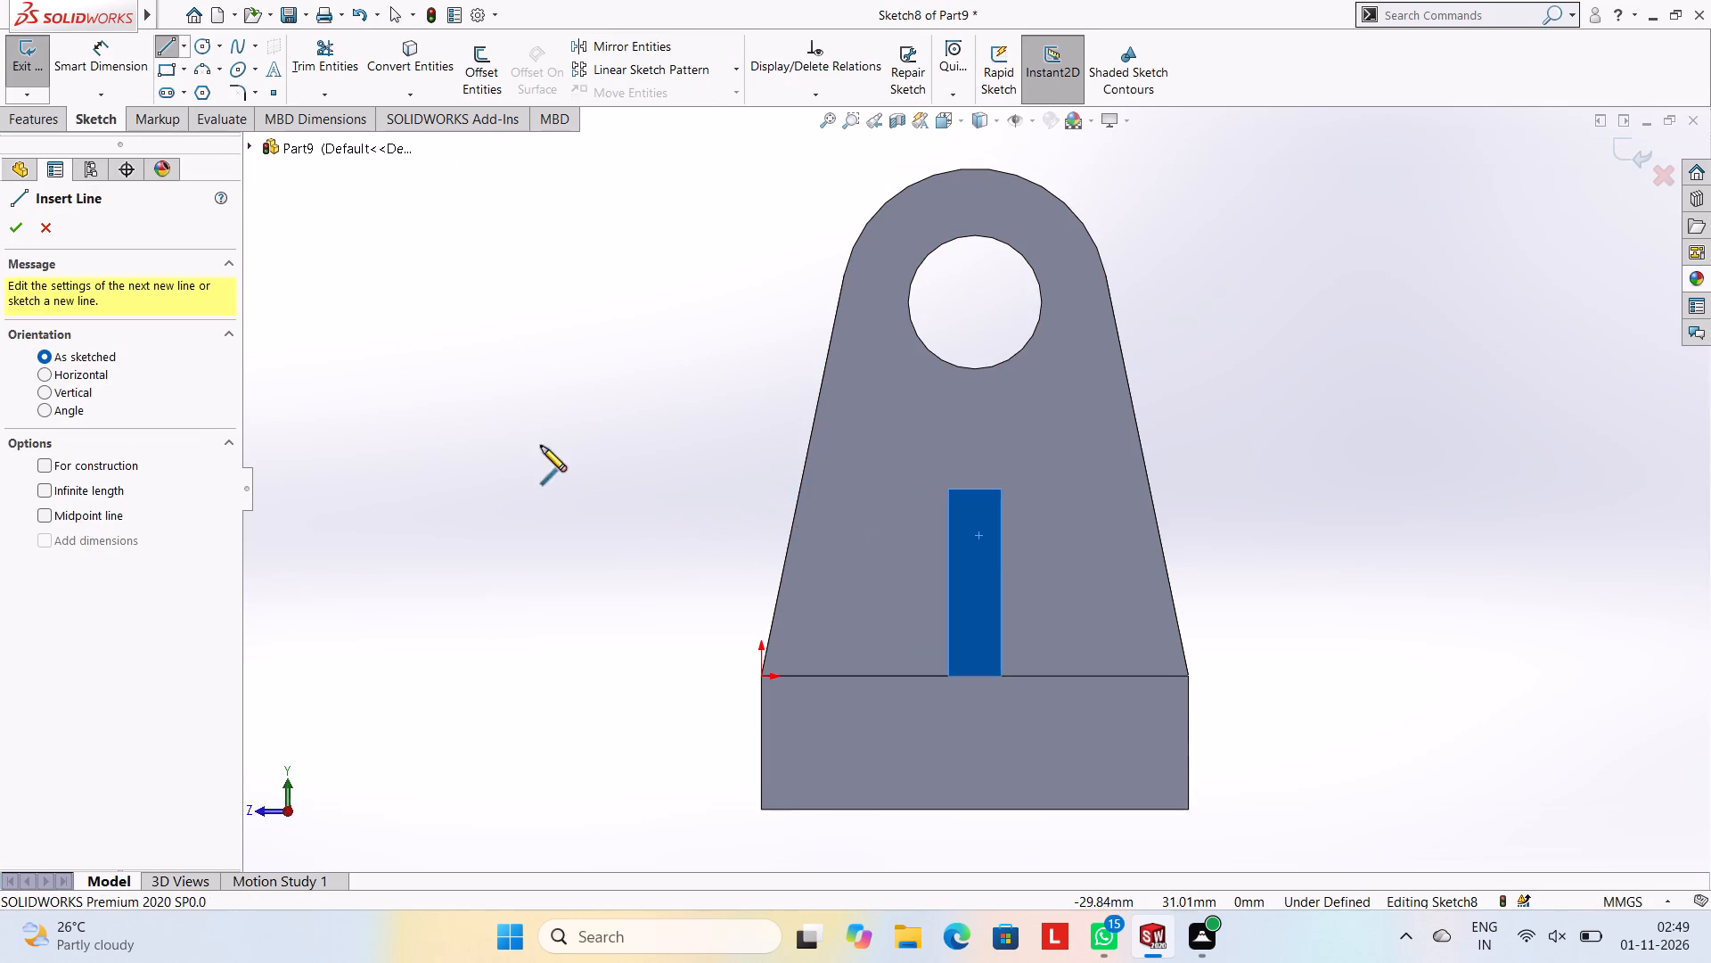
left_click(205, 46)
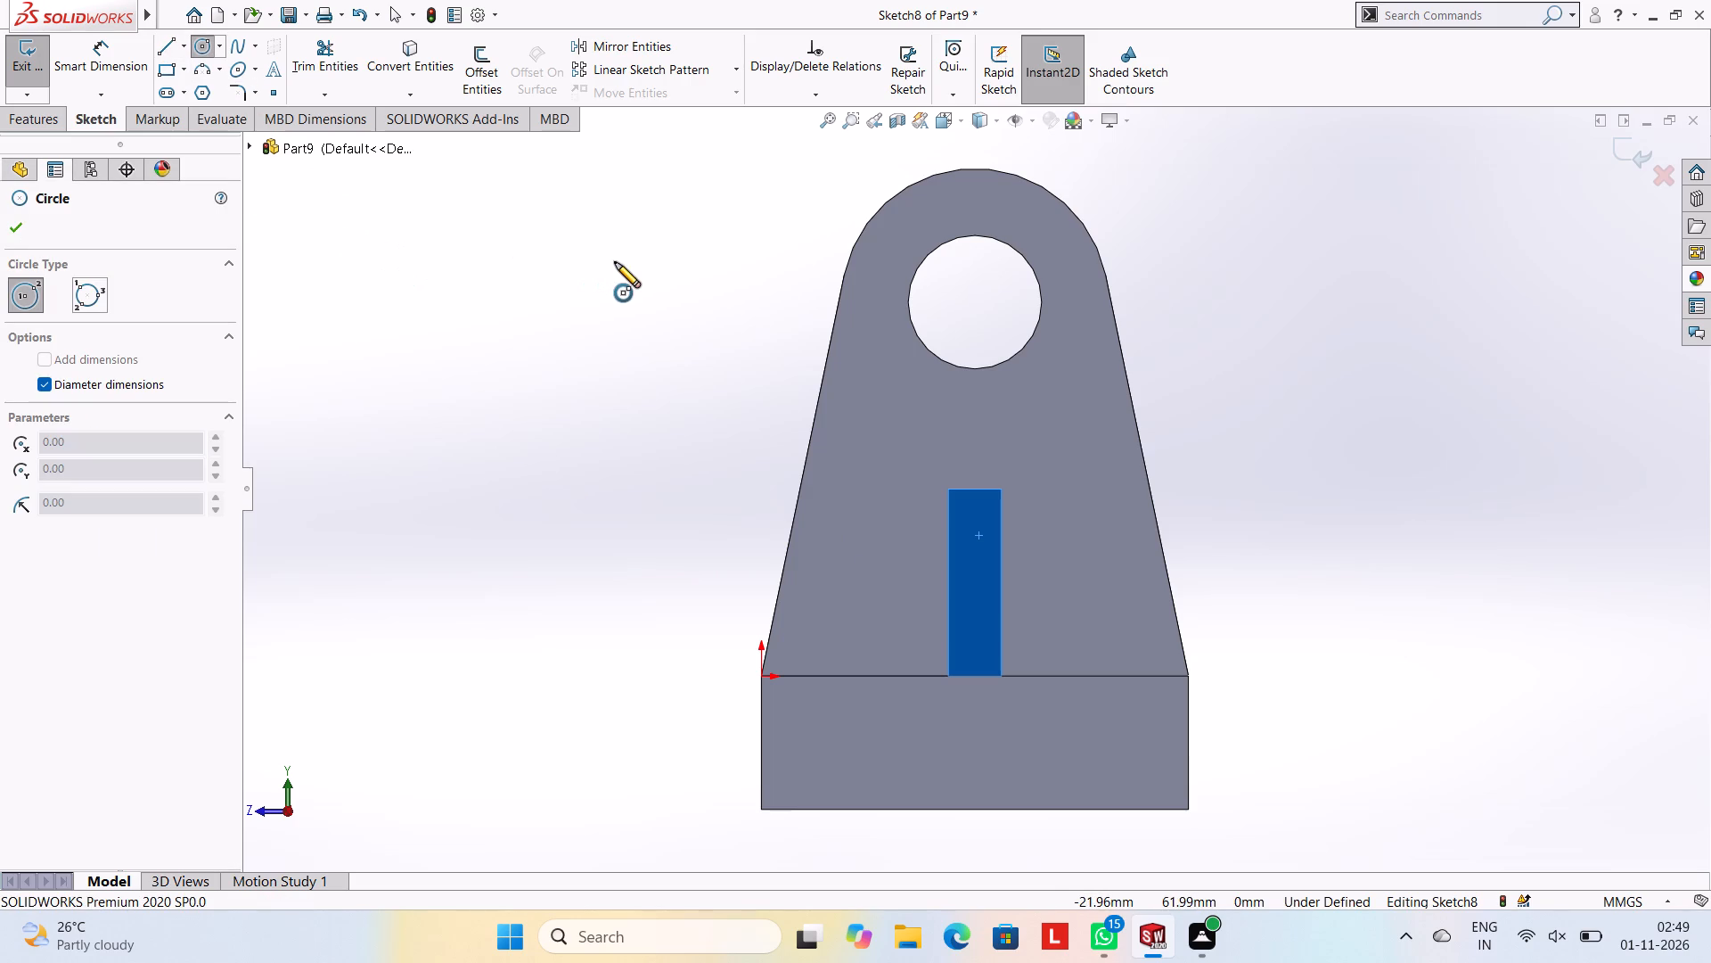
left_click(975, 301)
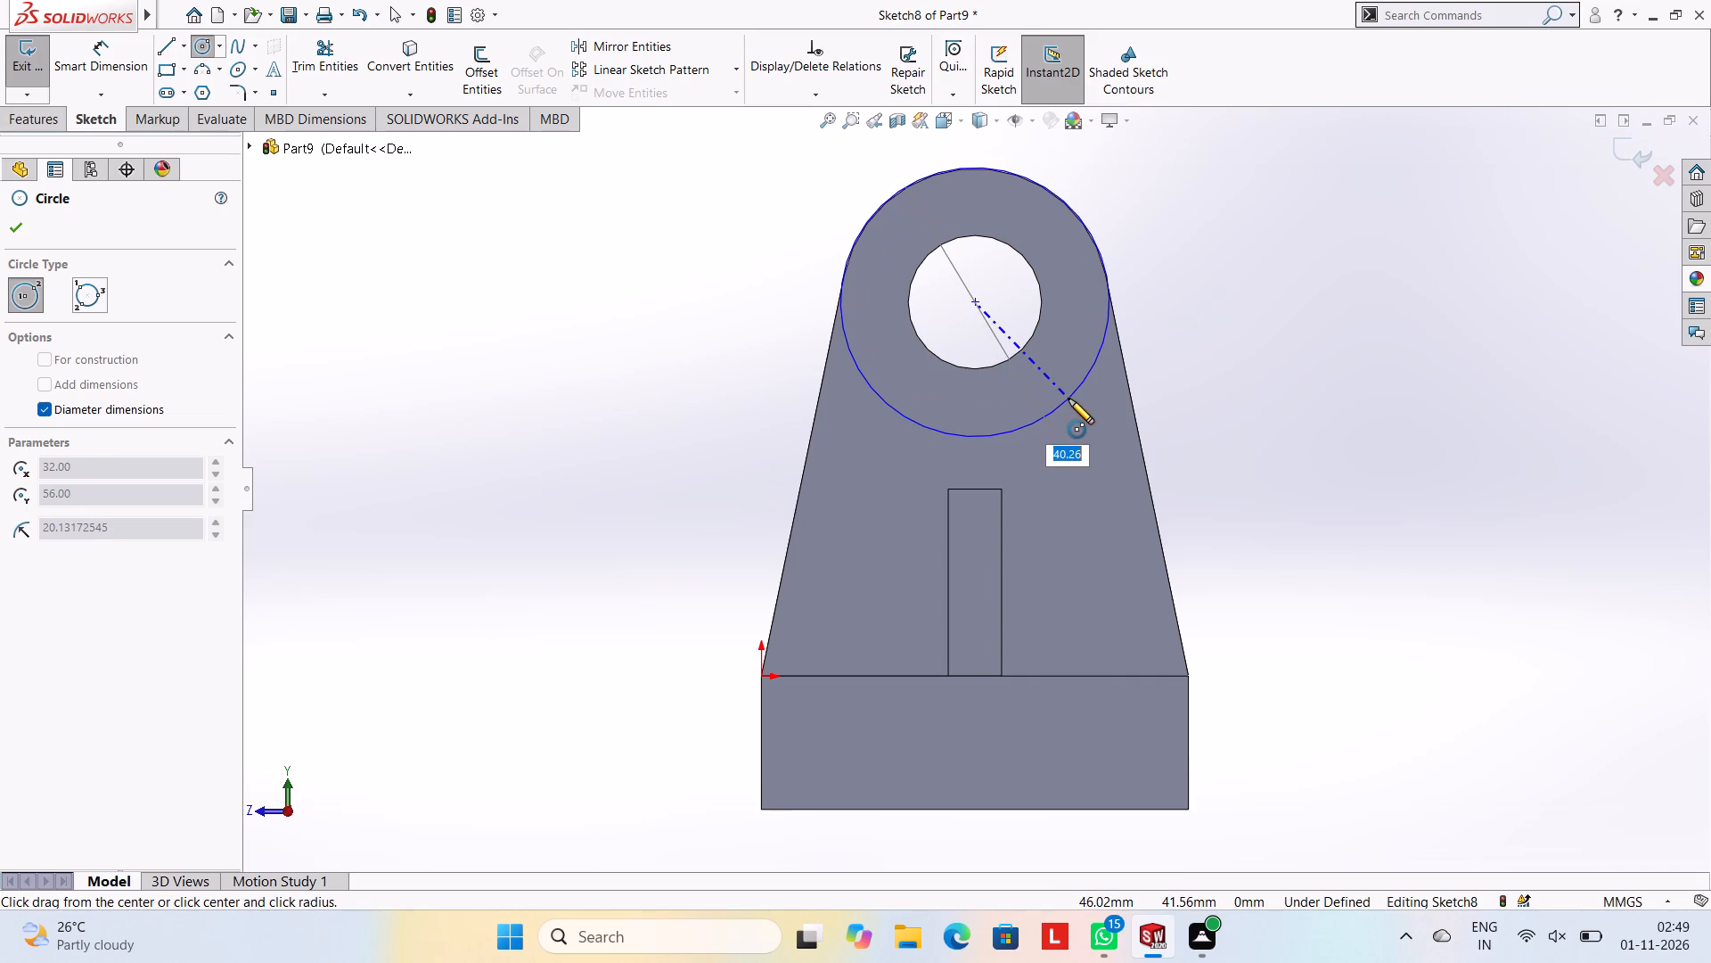
type("40")
key("Return")
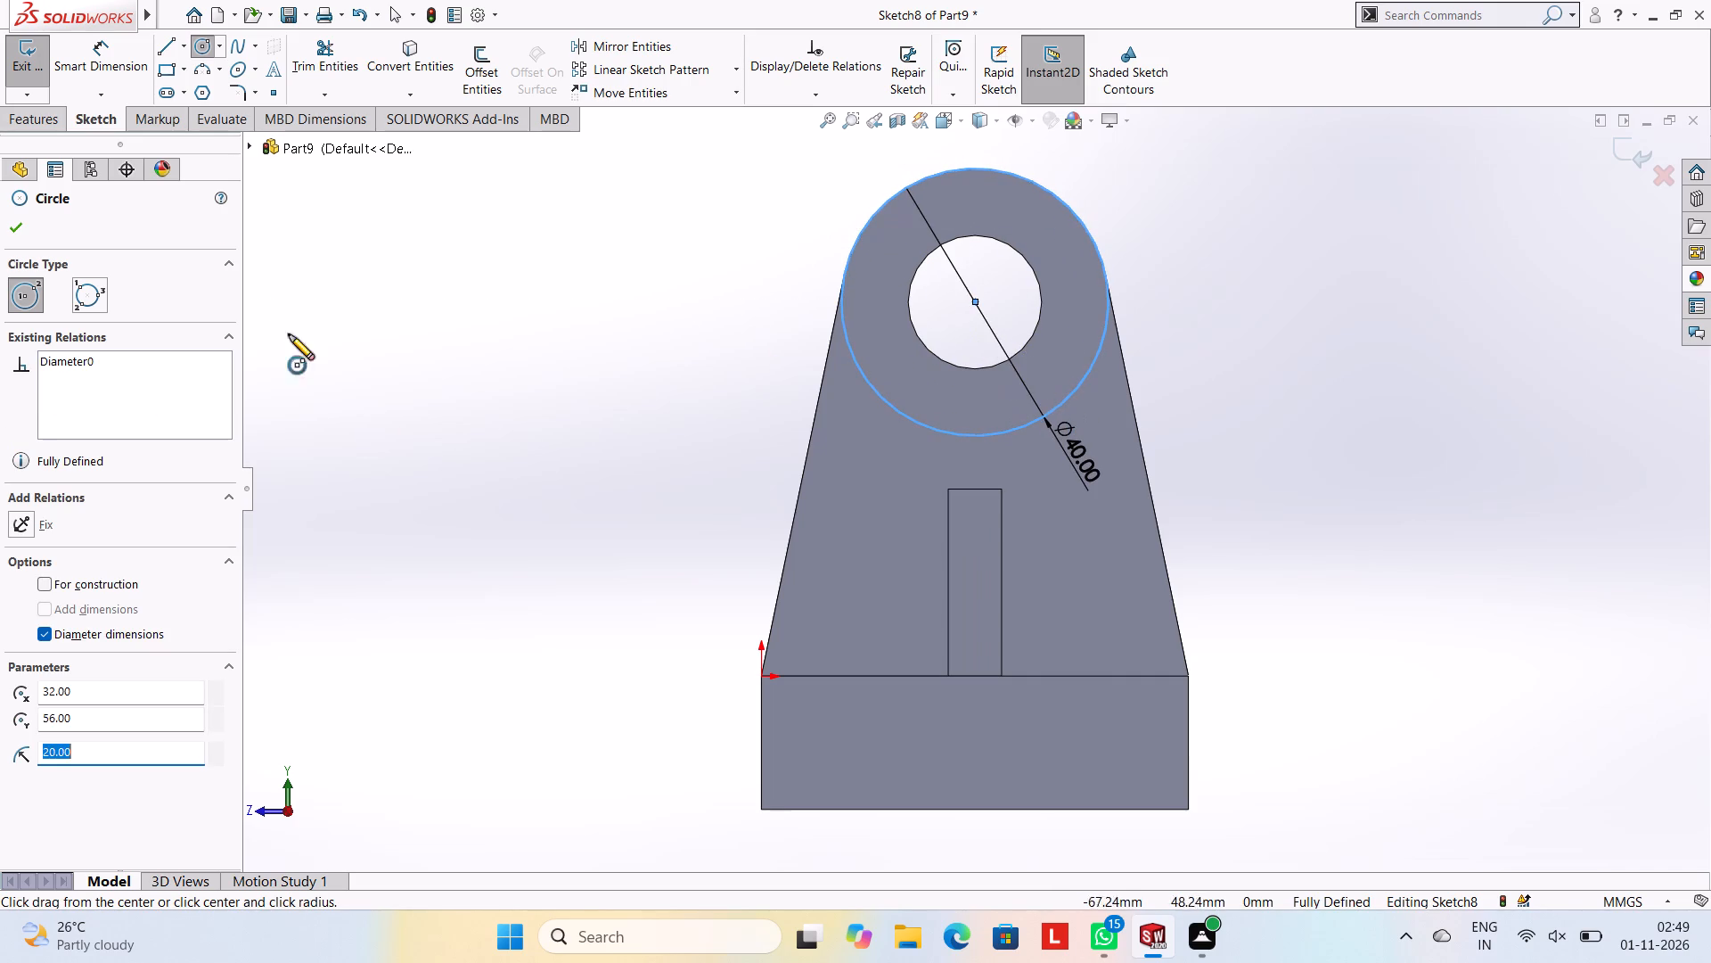
Draw two slanted lines about 64 mm long, from the upright's bottom corners up along its tapered edges to the 40 mm circle.
left_click(160, 43)
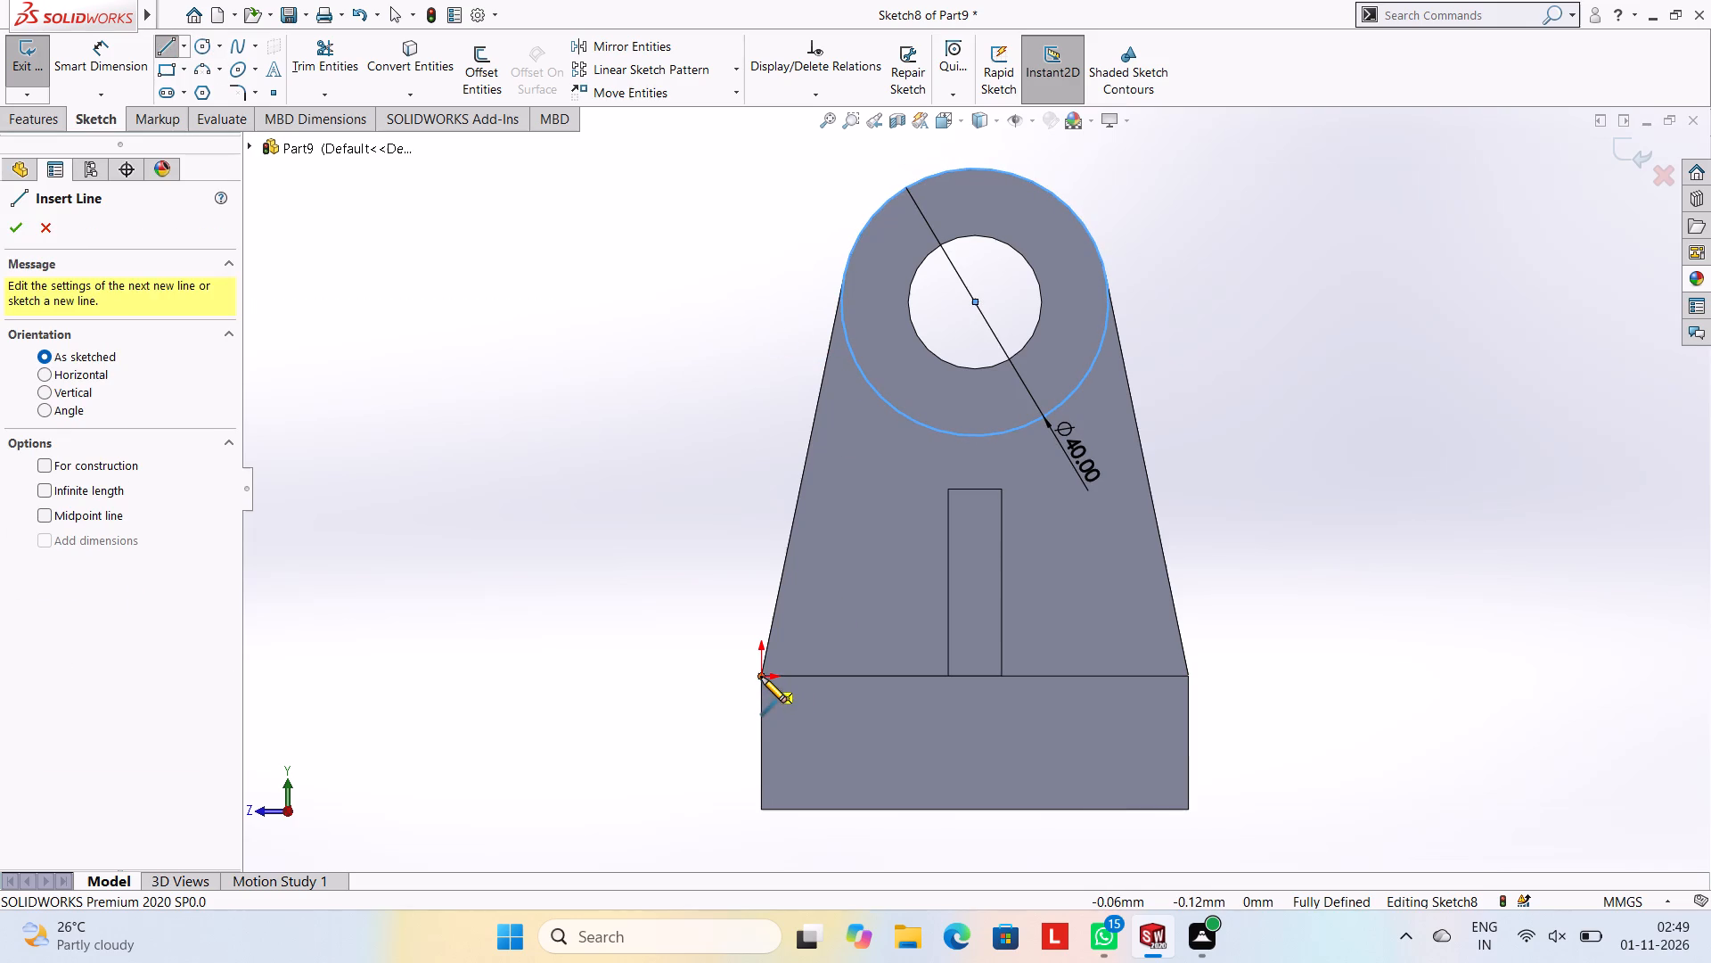
left_click(761, 677)
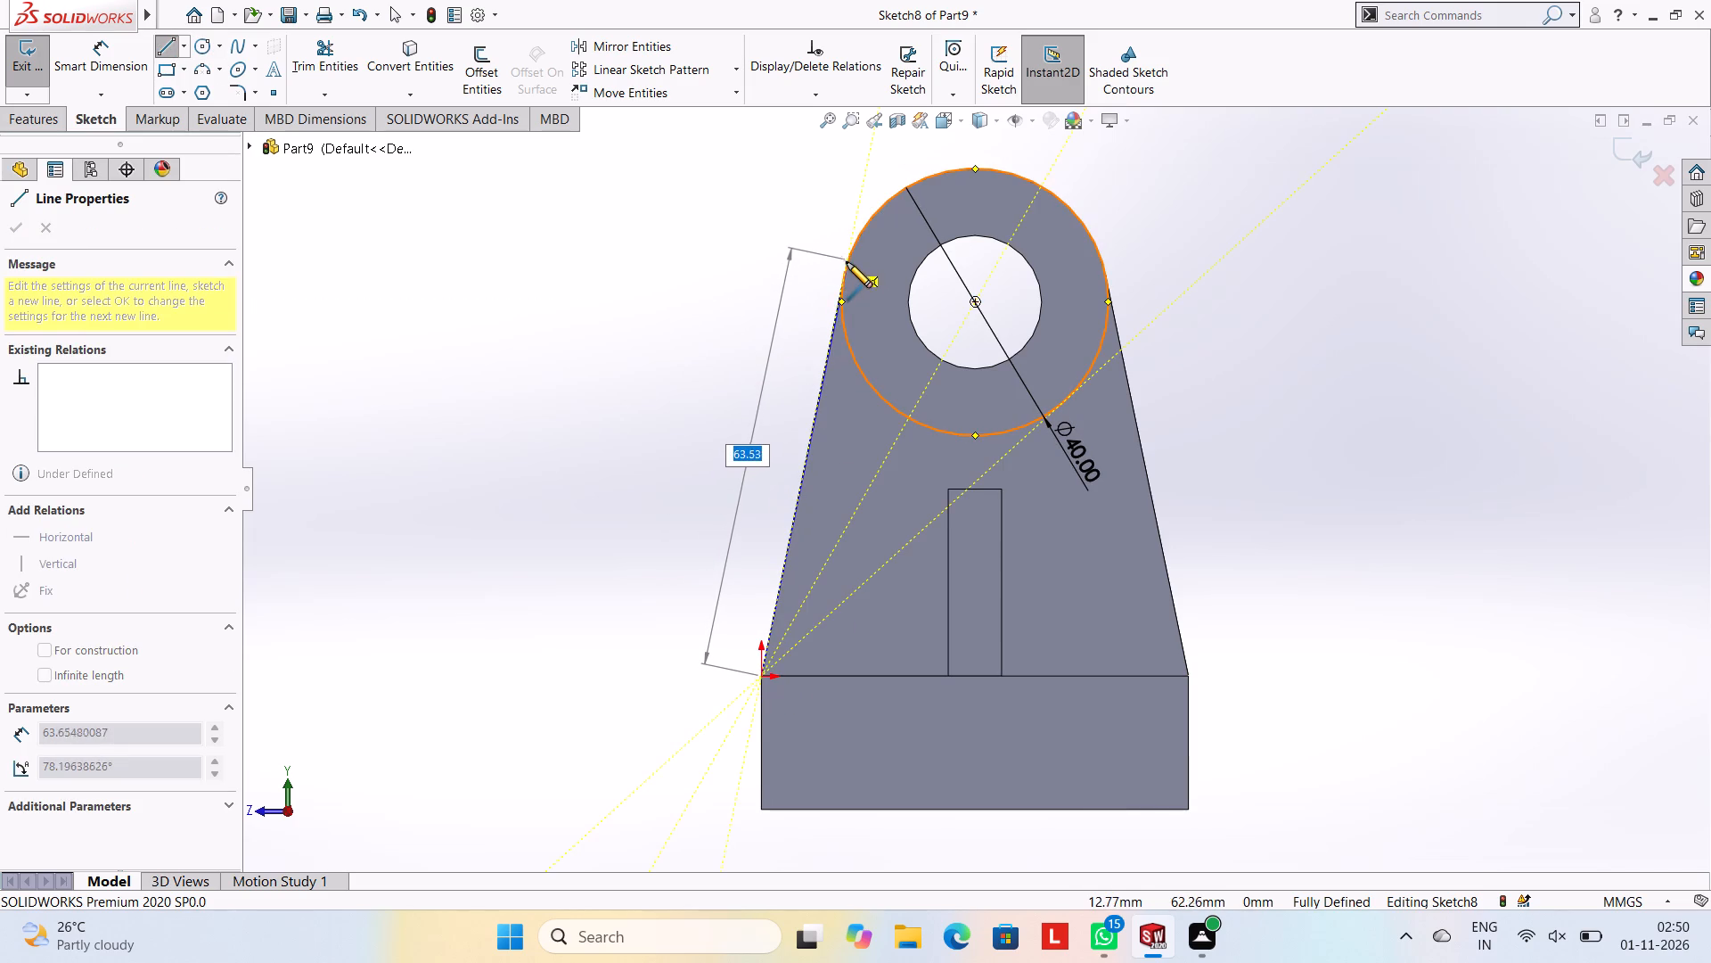
left_click(849, 259)
key("Escape")
key("Escape")
key("Escape")
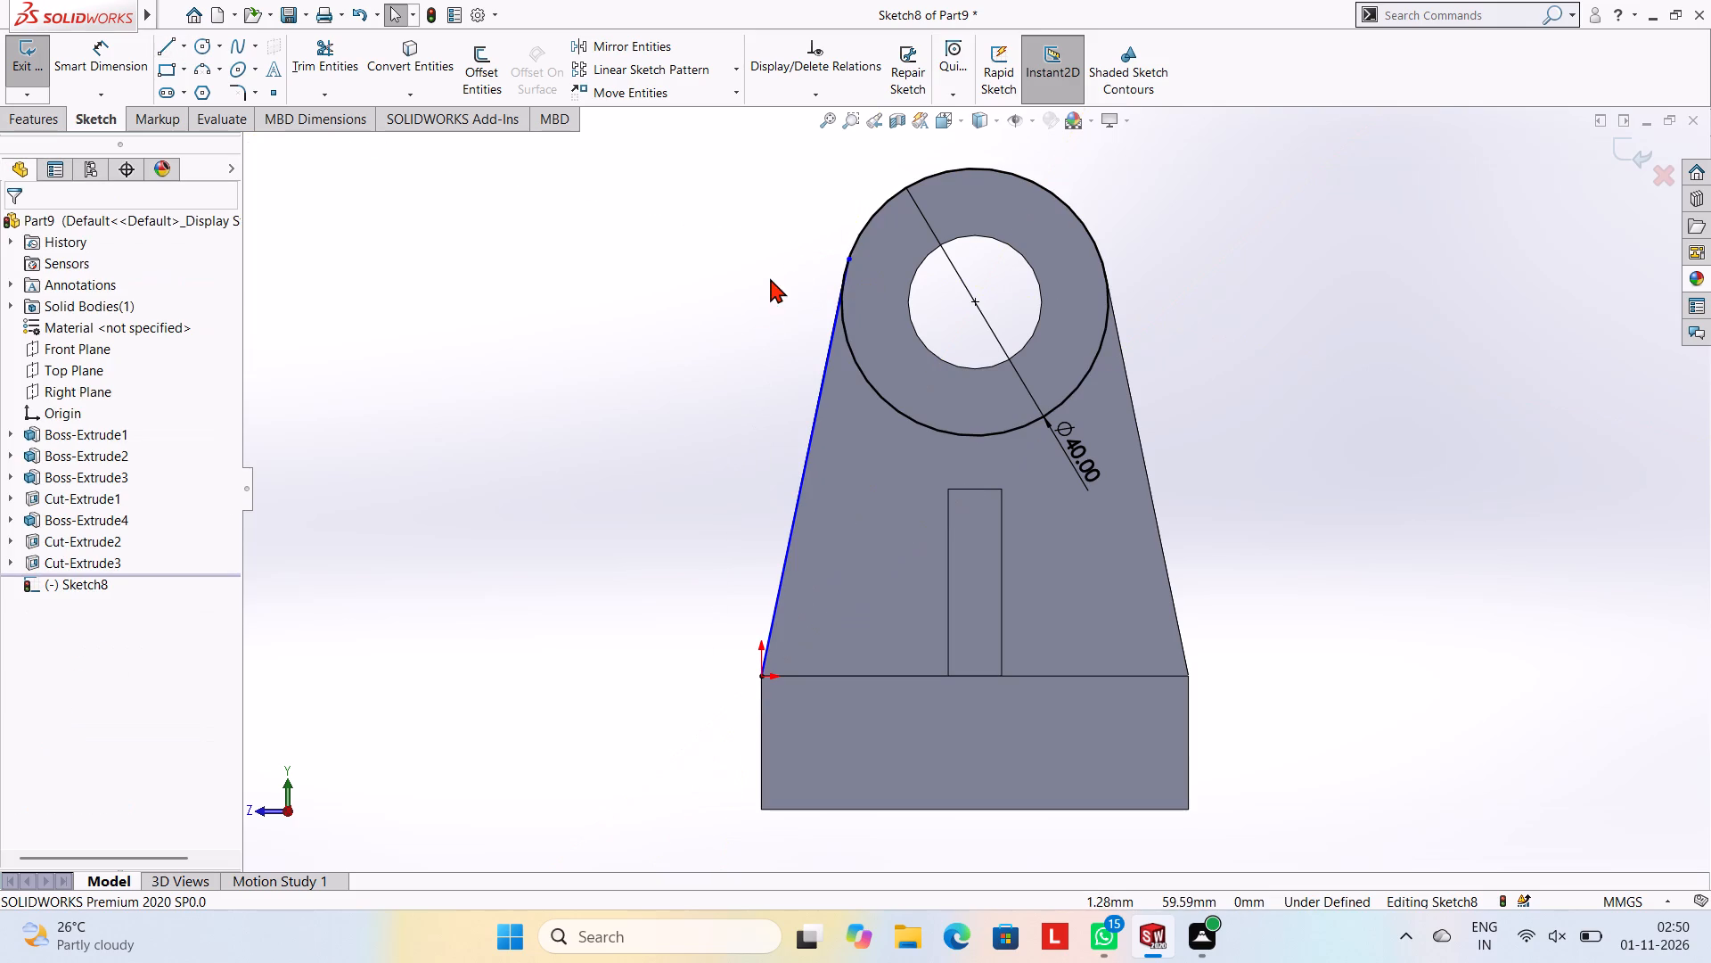
left_click(172, 38)
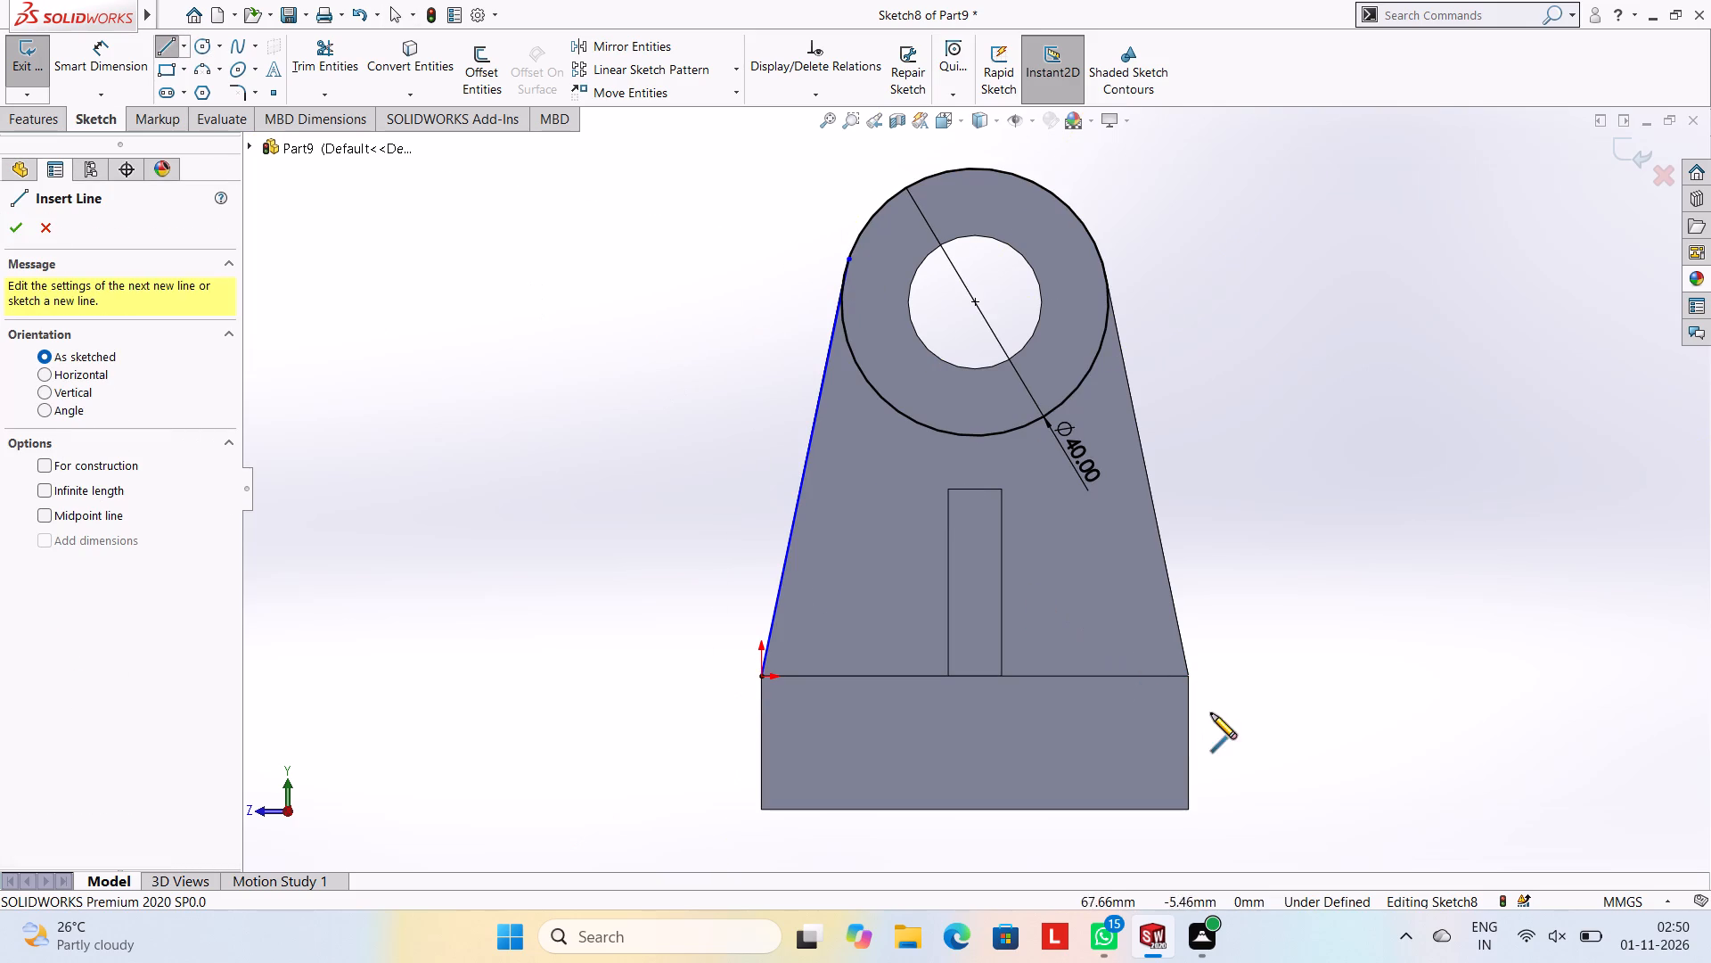
left_click(1189, 678)
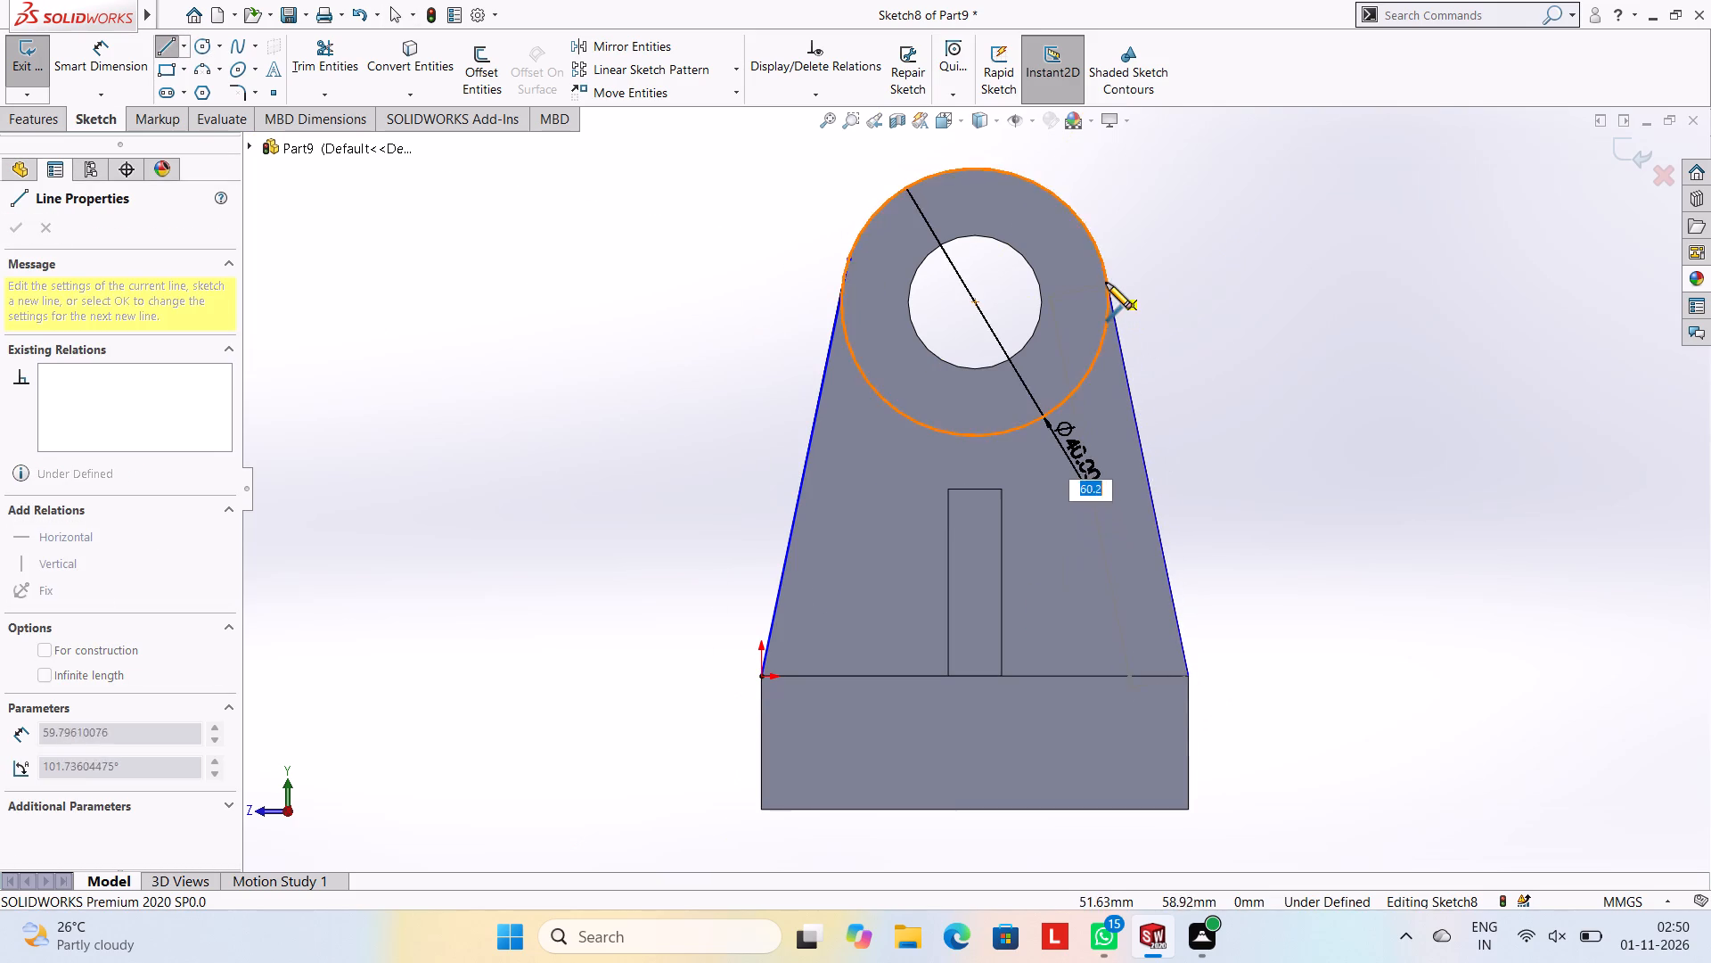
left_click(1100, 255)
key("Escape")
key("Escape")
key("Escape")
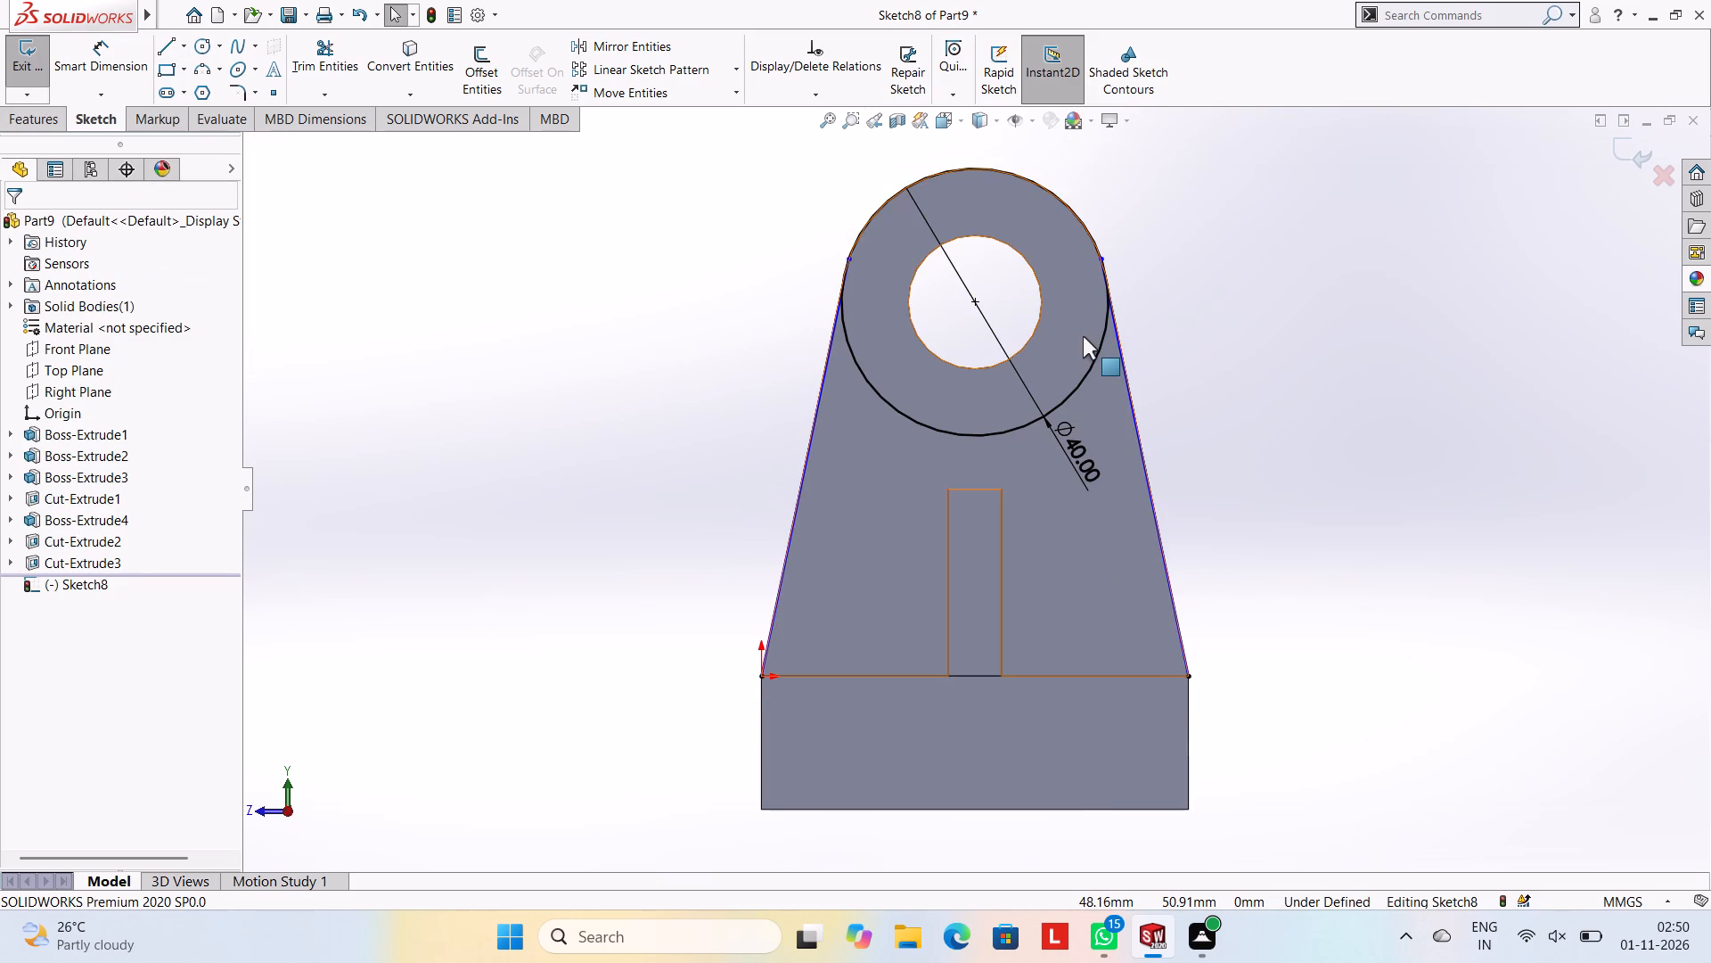
key("Escape")
Make both slanted lines tangent to the 40 mm circle.
scroll(895, 294, "down", 3)
scroll(1337, 353, "up", 3)
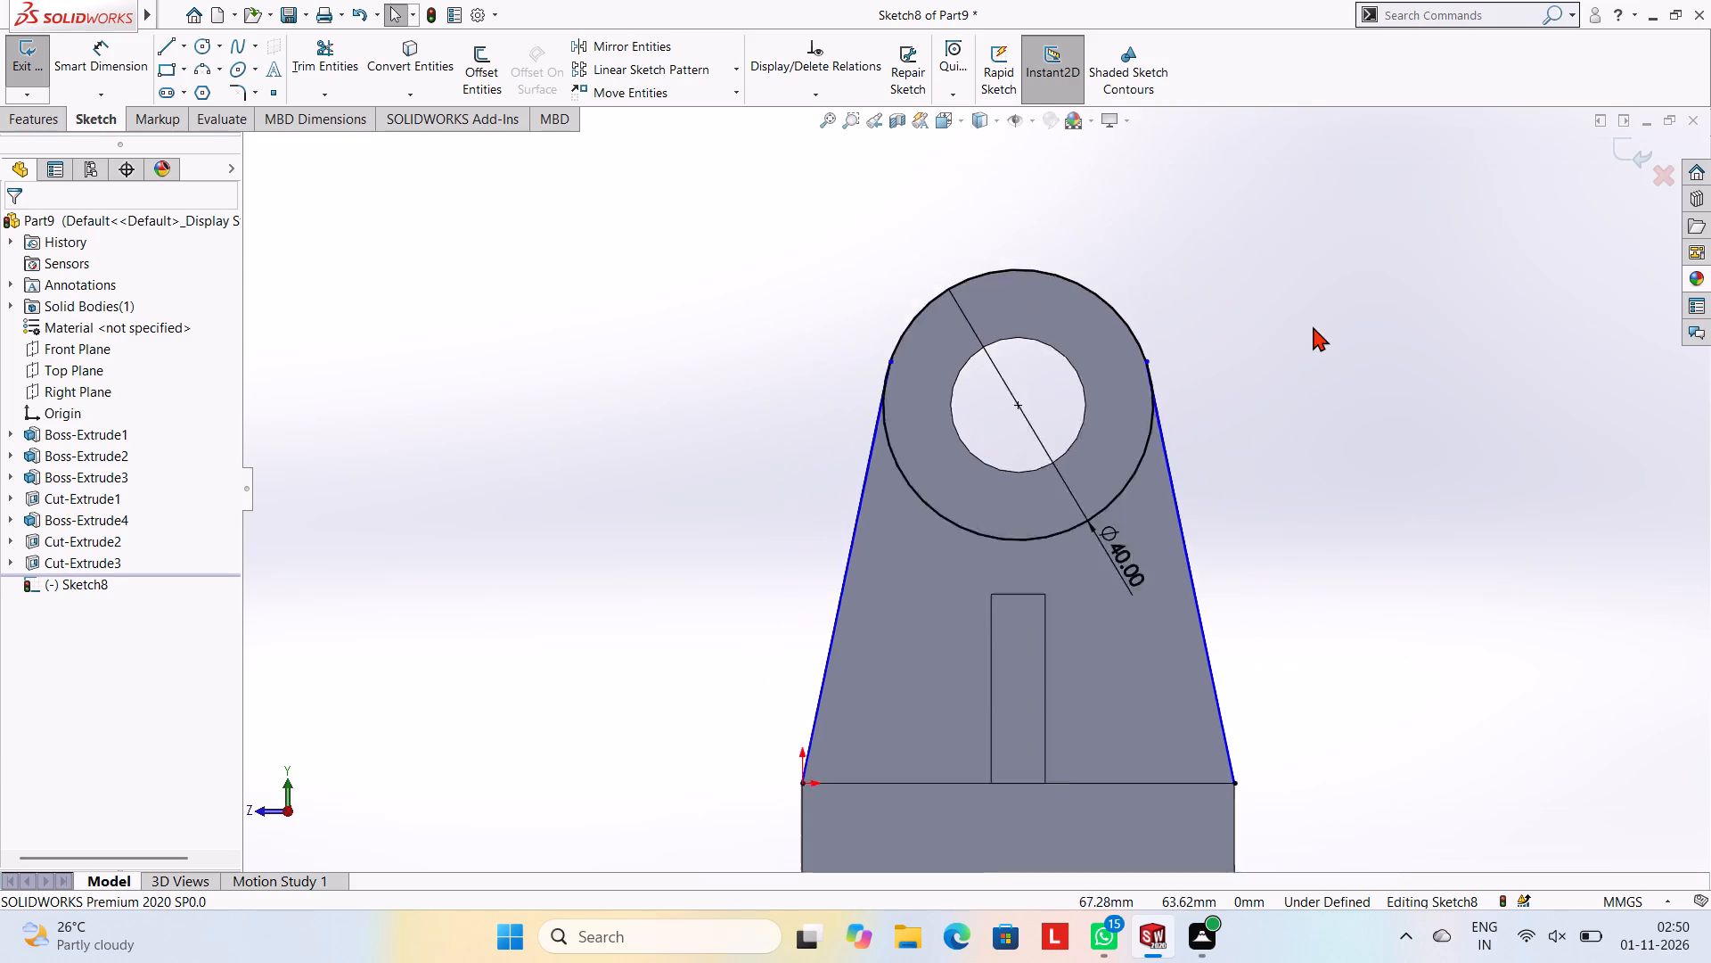
scroll(1313, 326, "down", 5)
scroll(838, 554, "down", 4)
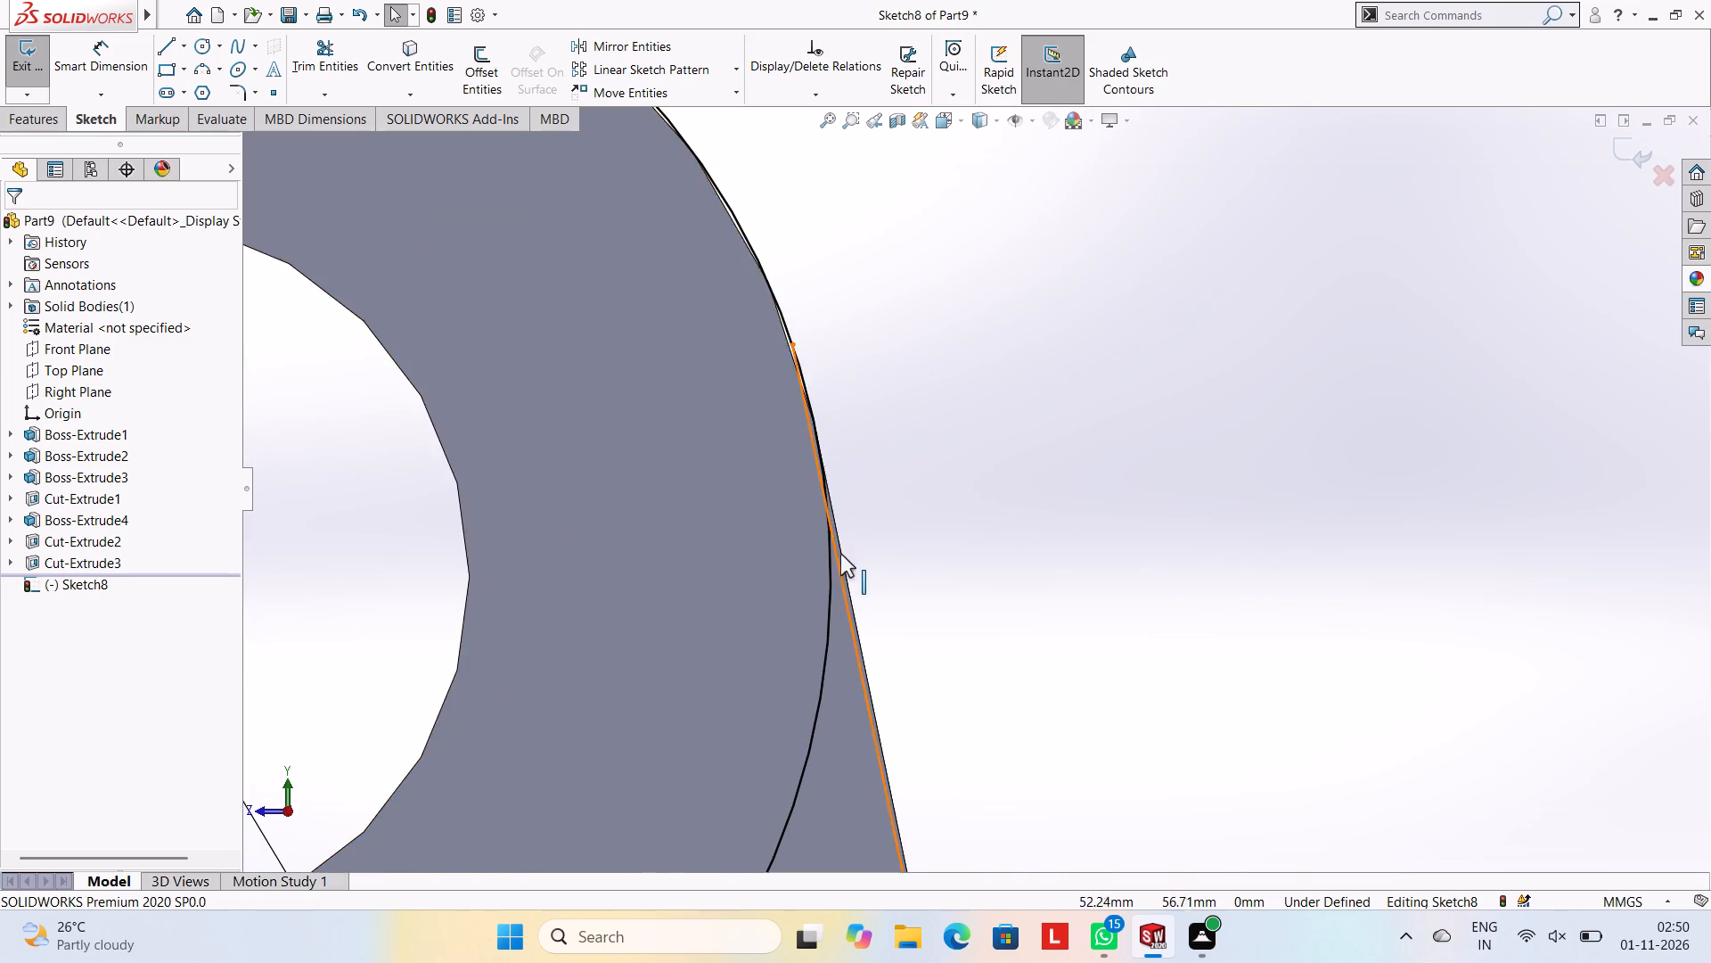
scroll(840, 555, "up", 9)
key("Escape")
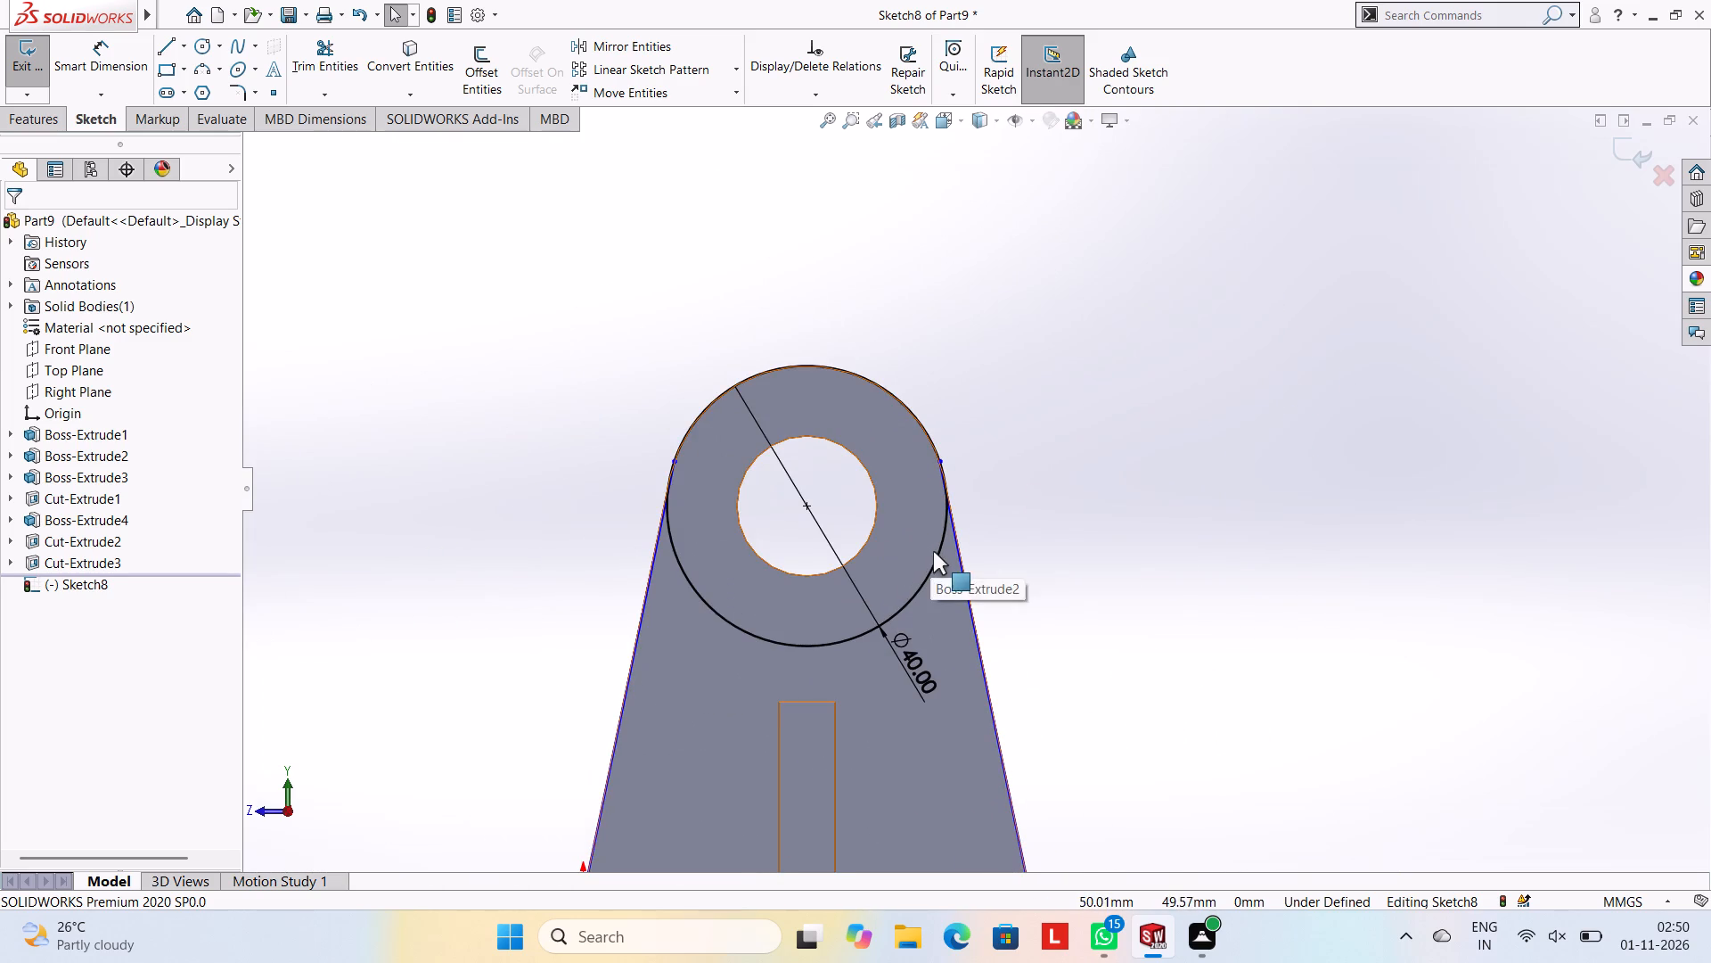
left_click(934, 557)
left_click(967, 585, "ctrl")
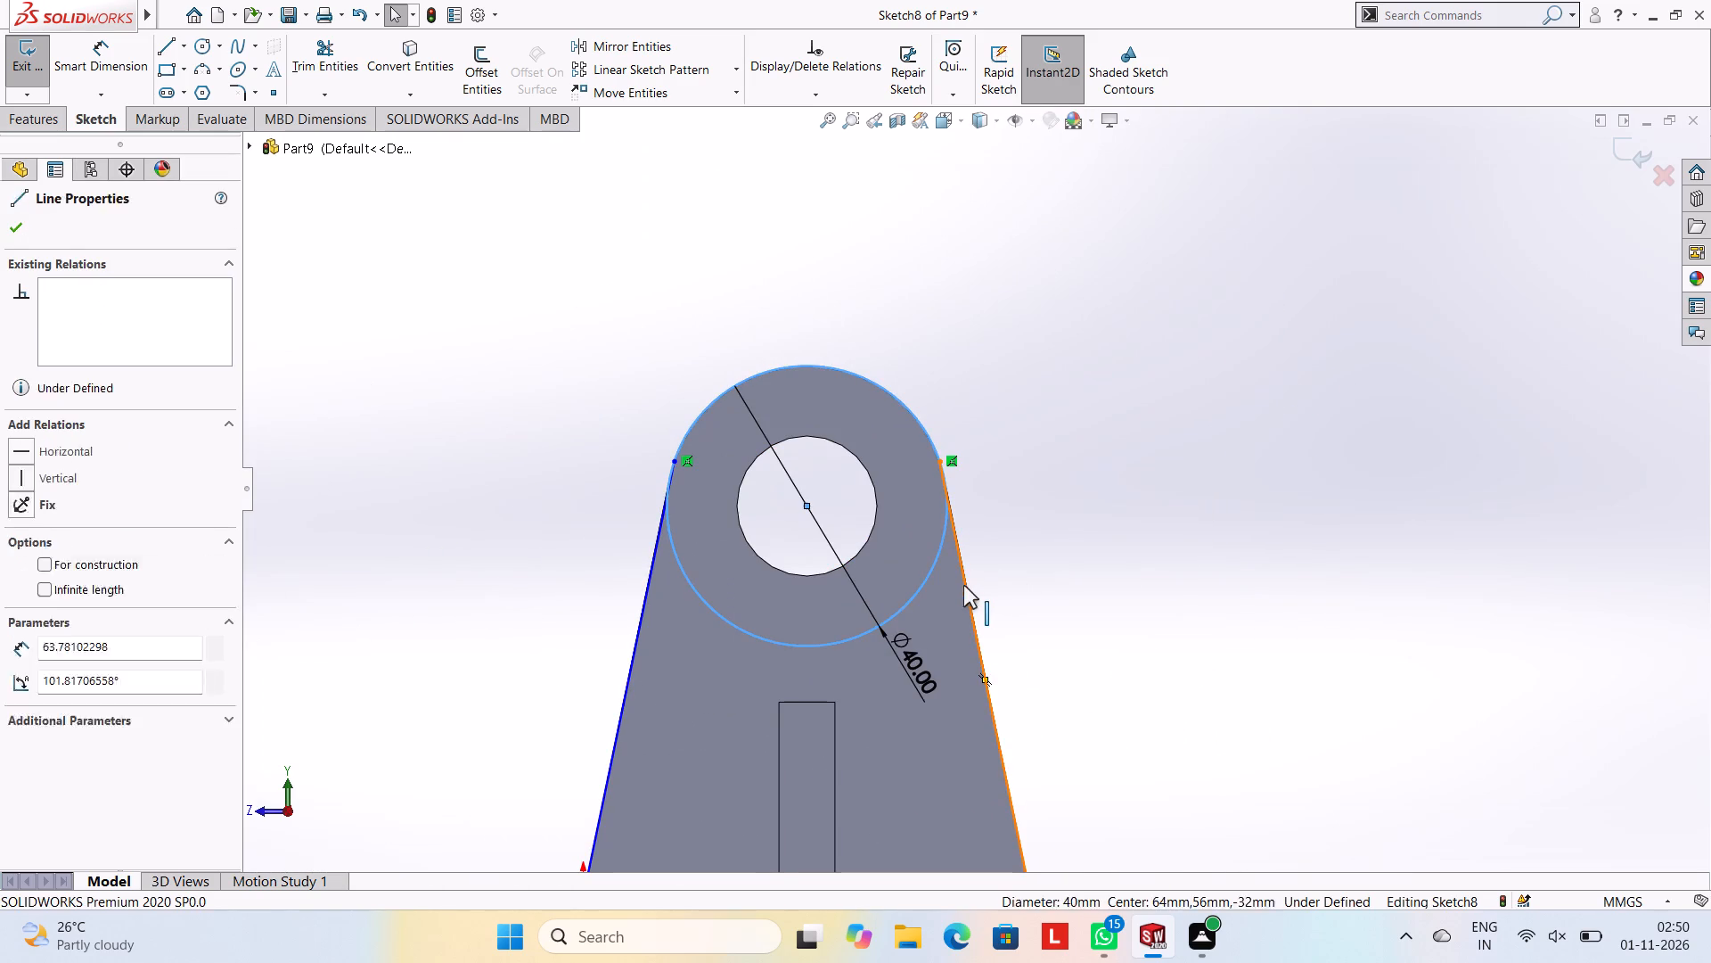
left_click(75, 537, "ctrl")
key("Escape")
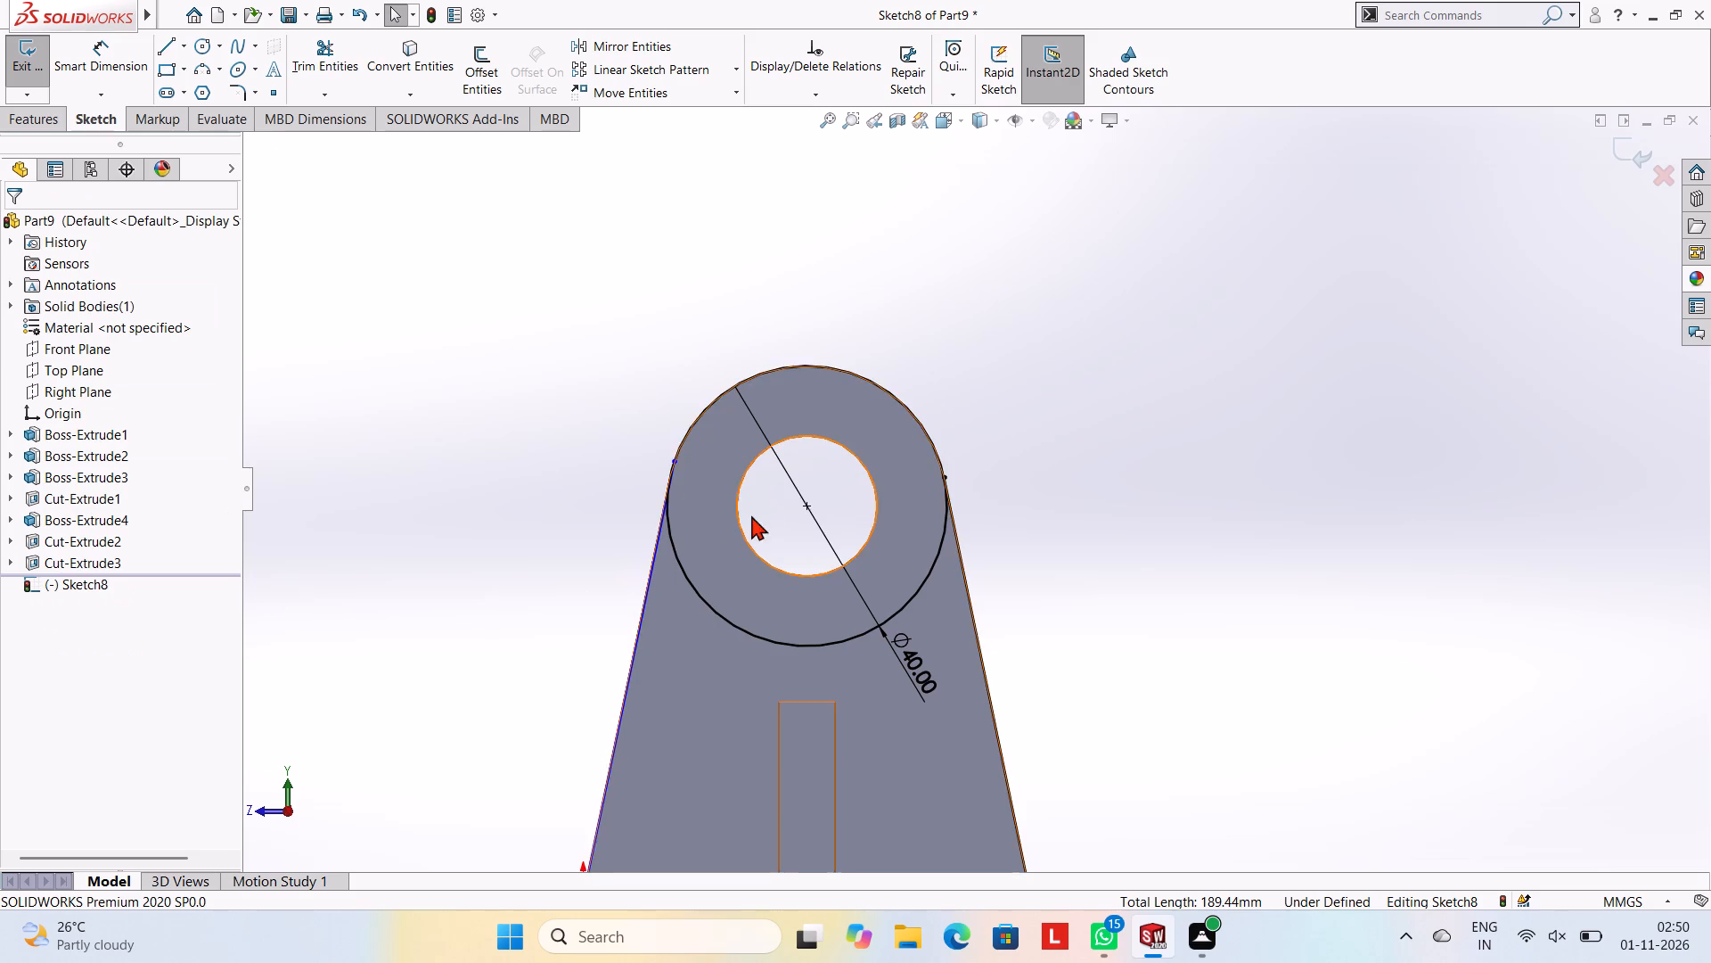
left_click(687, 429)
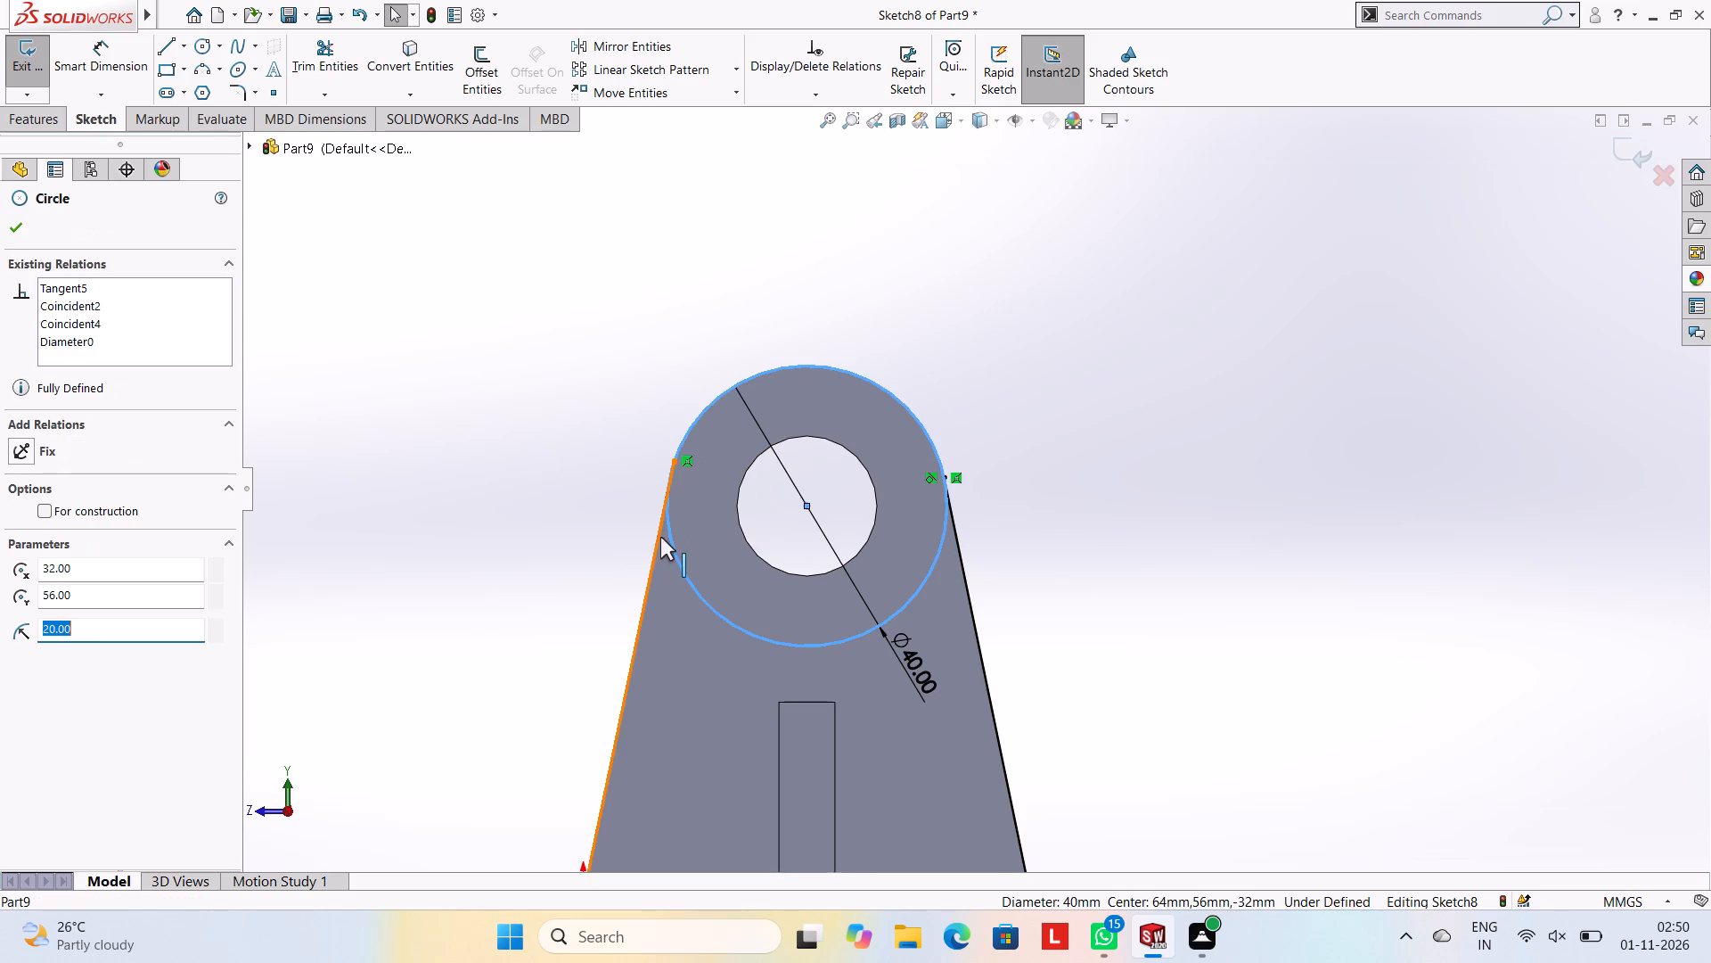
left_click(657, 546, "ctrl")
left_click(77, 543, "ctrl")
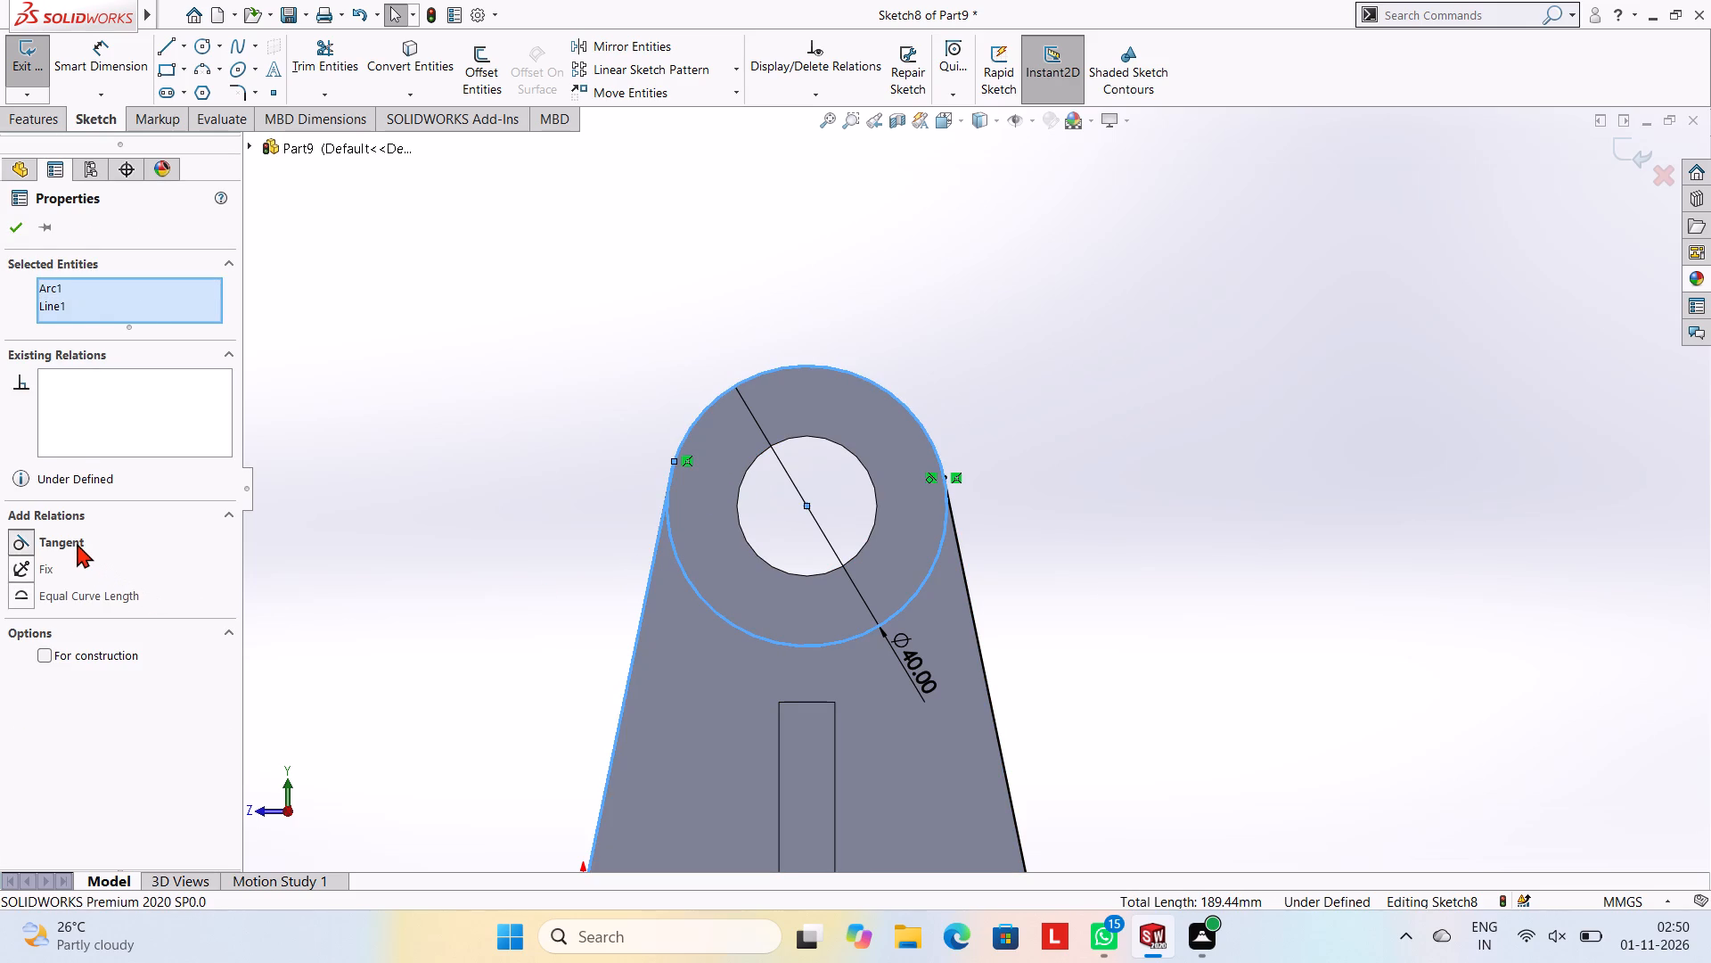
key("Escape")
Close the profile with a 64 mm horizontal line between the slanted lines' bottom ends and trim away the circle's lower arc.
scroll(870, 689, "up", 4)
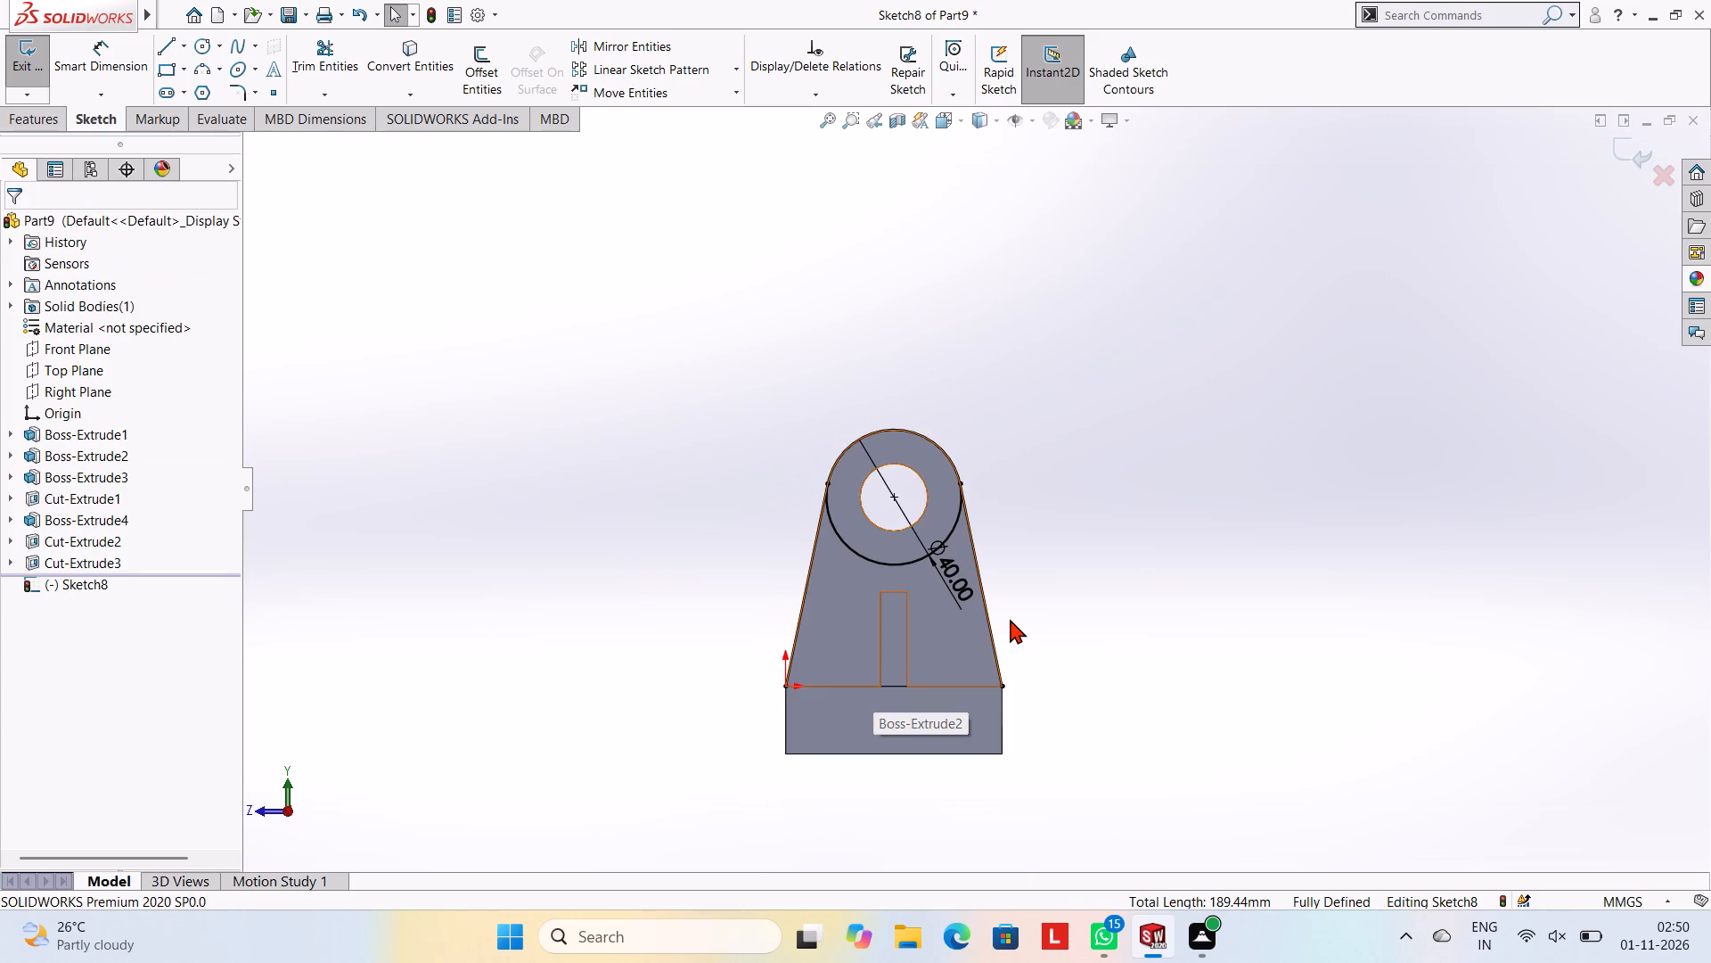
left_click(165, 45)
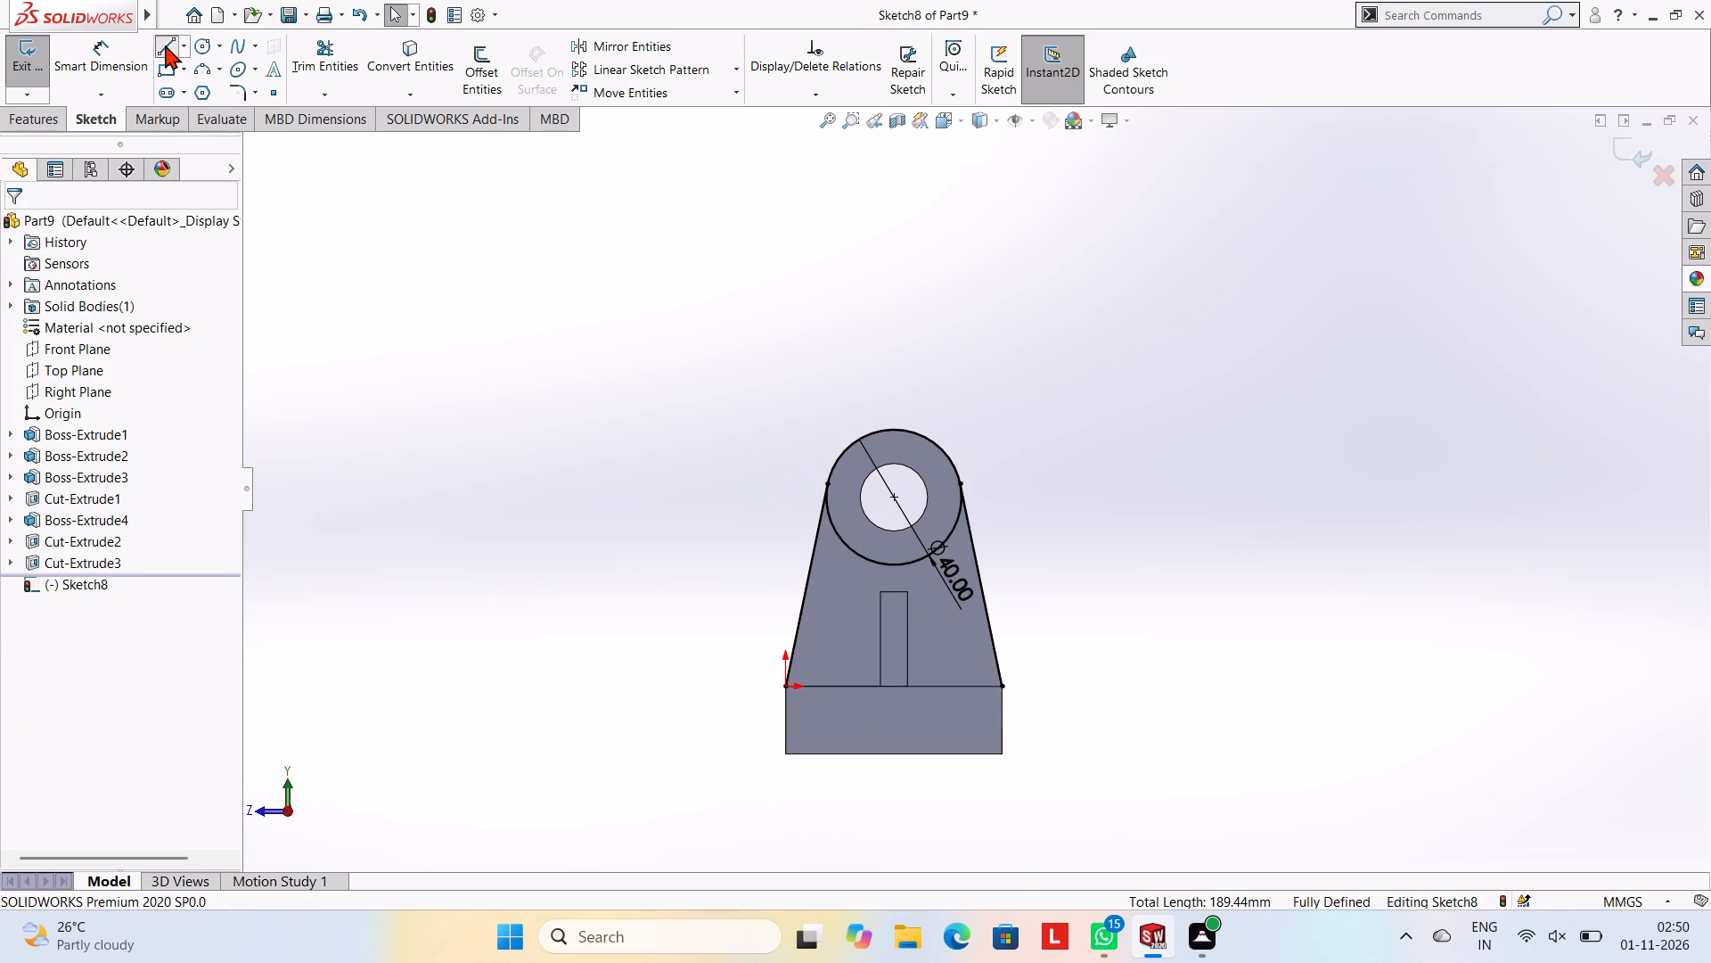
left_click(787, 688)
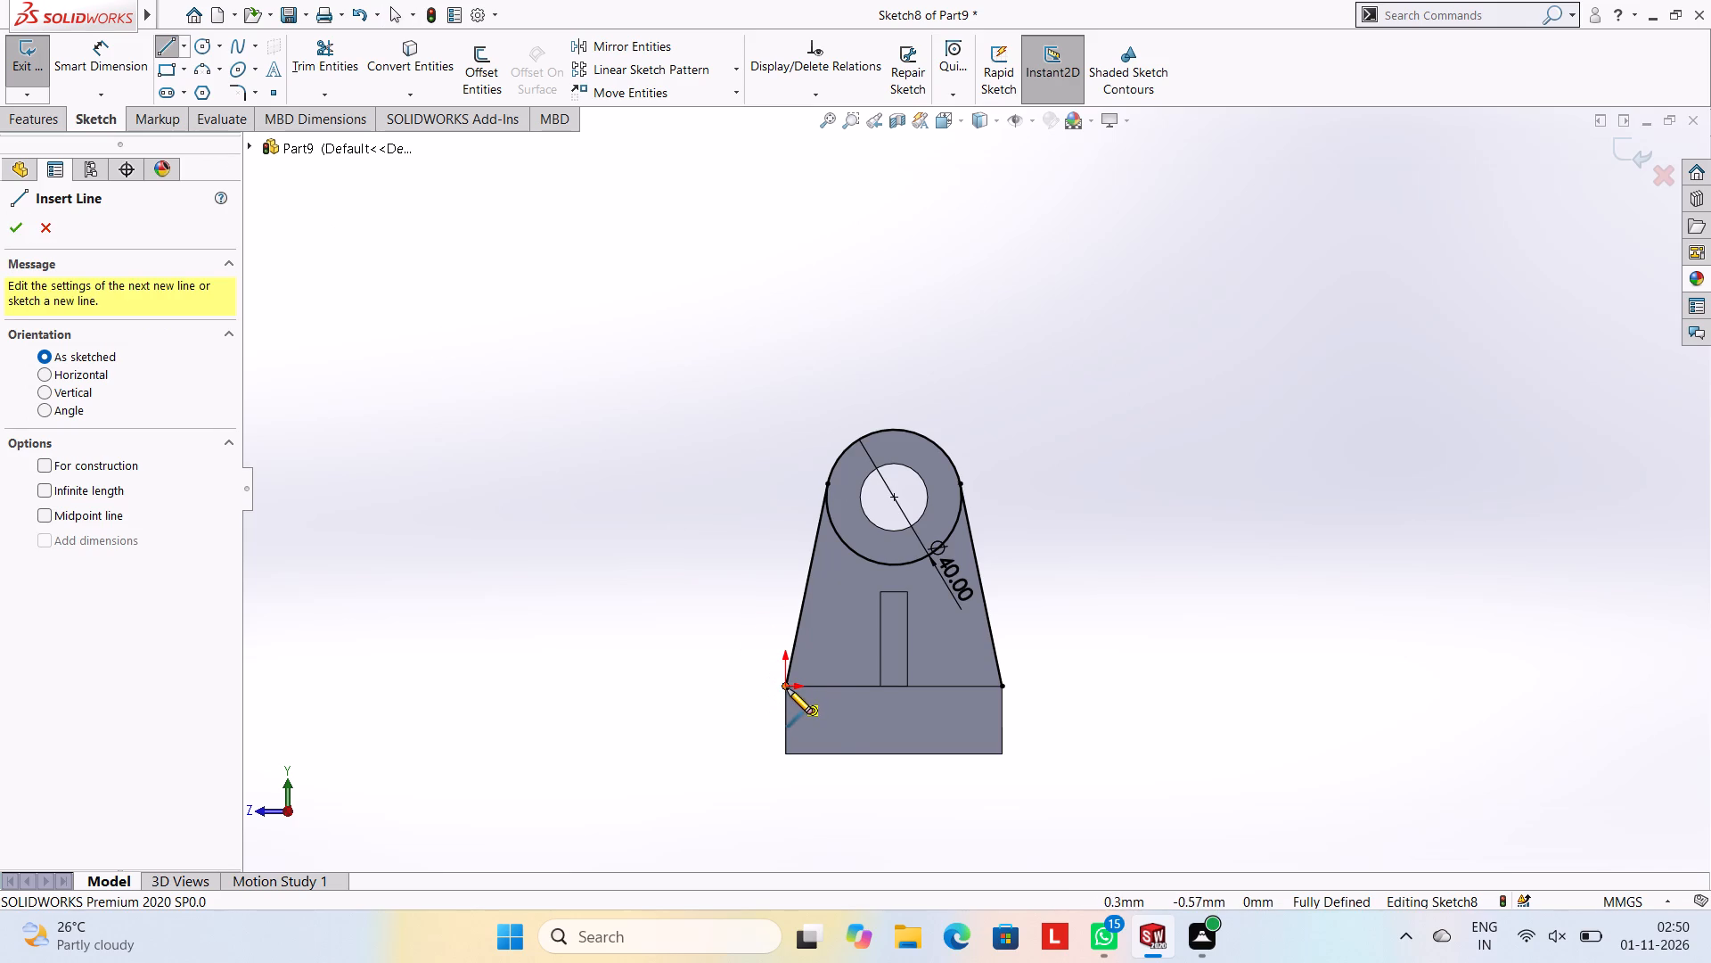
left_click(1005, 687)
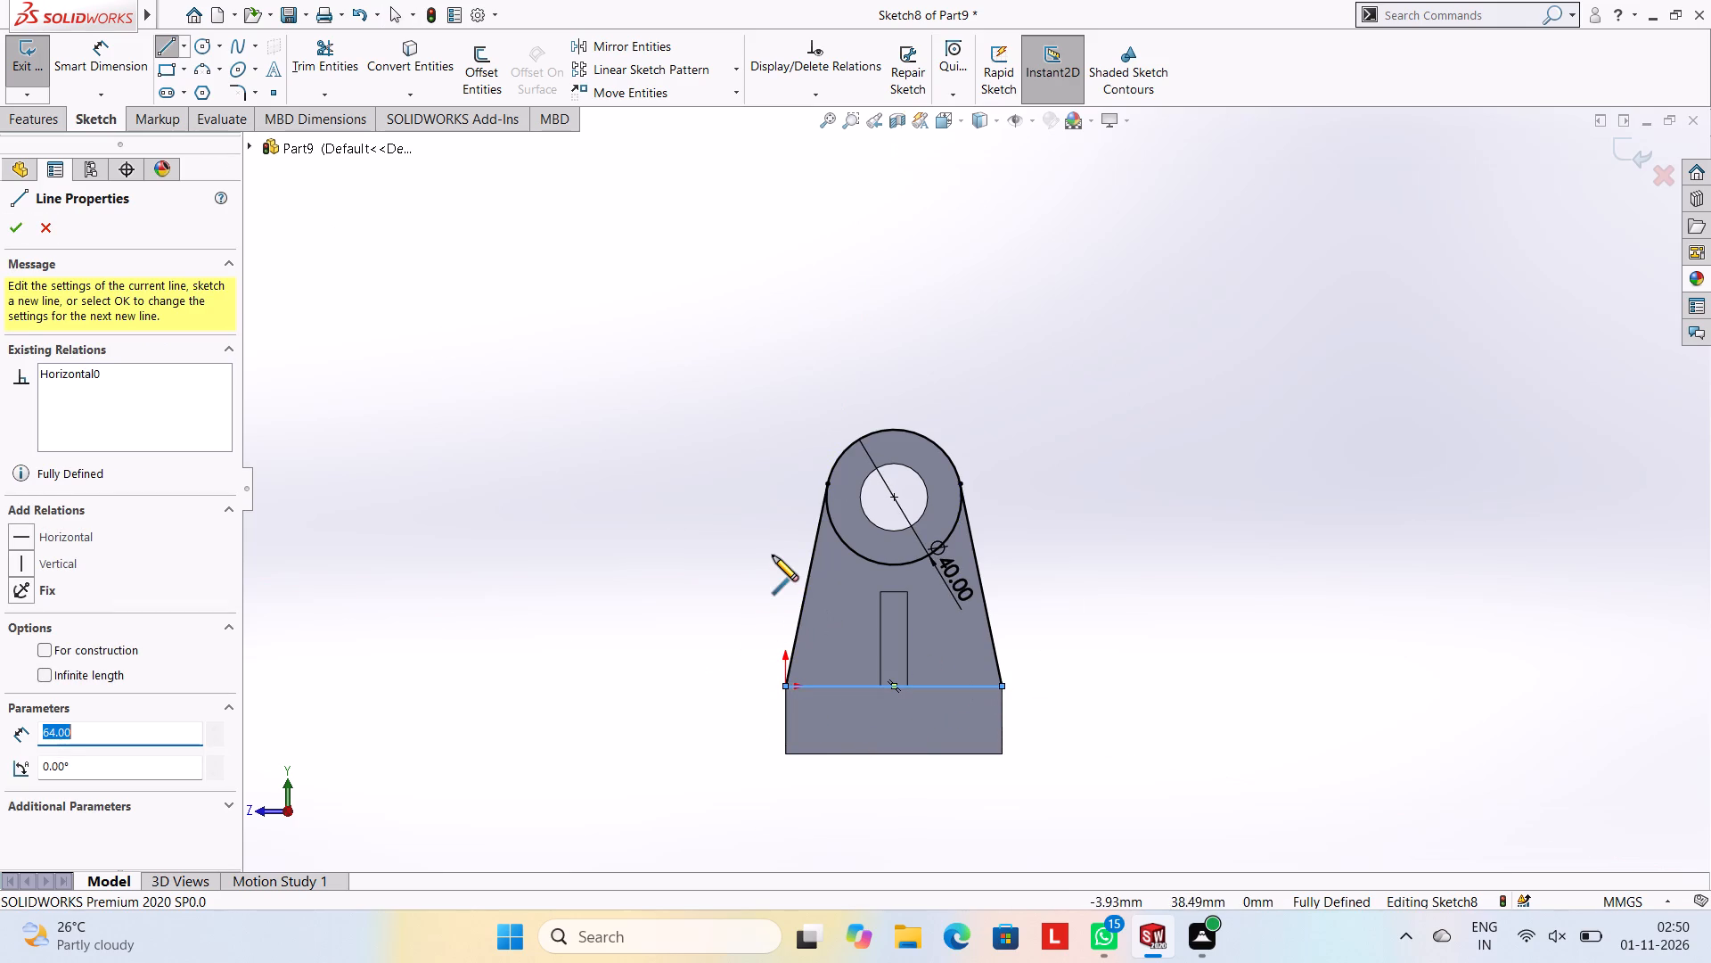
key("Escape")
key("Escape")
key("Escape")
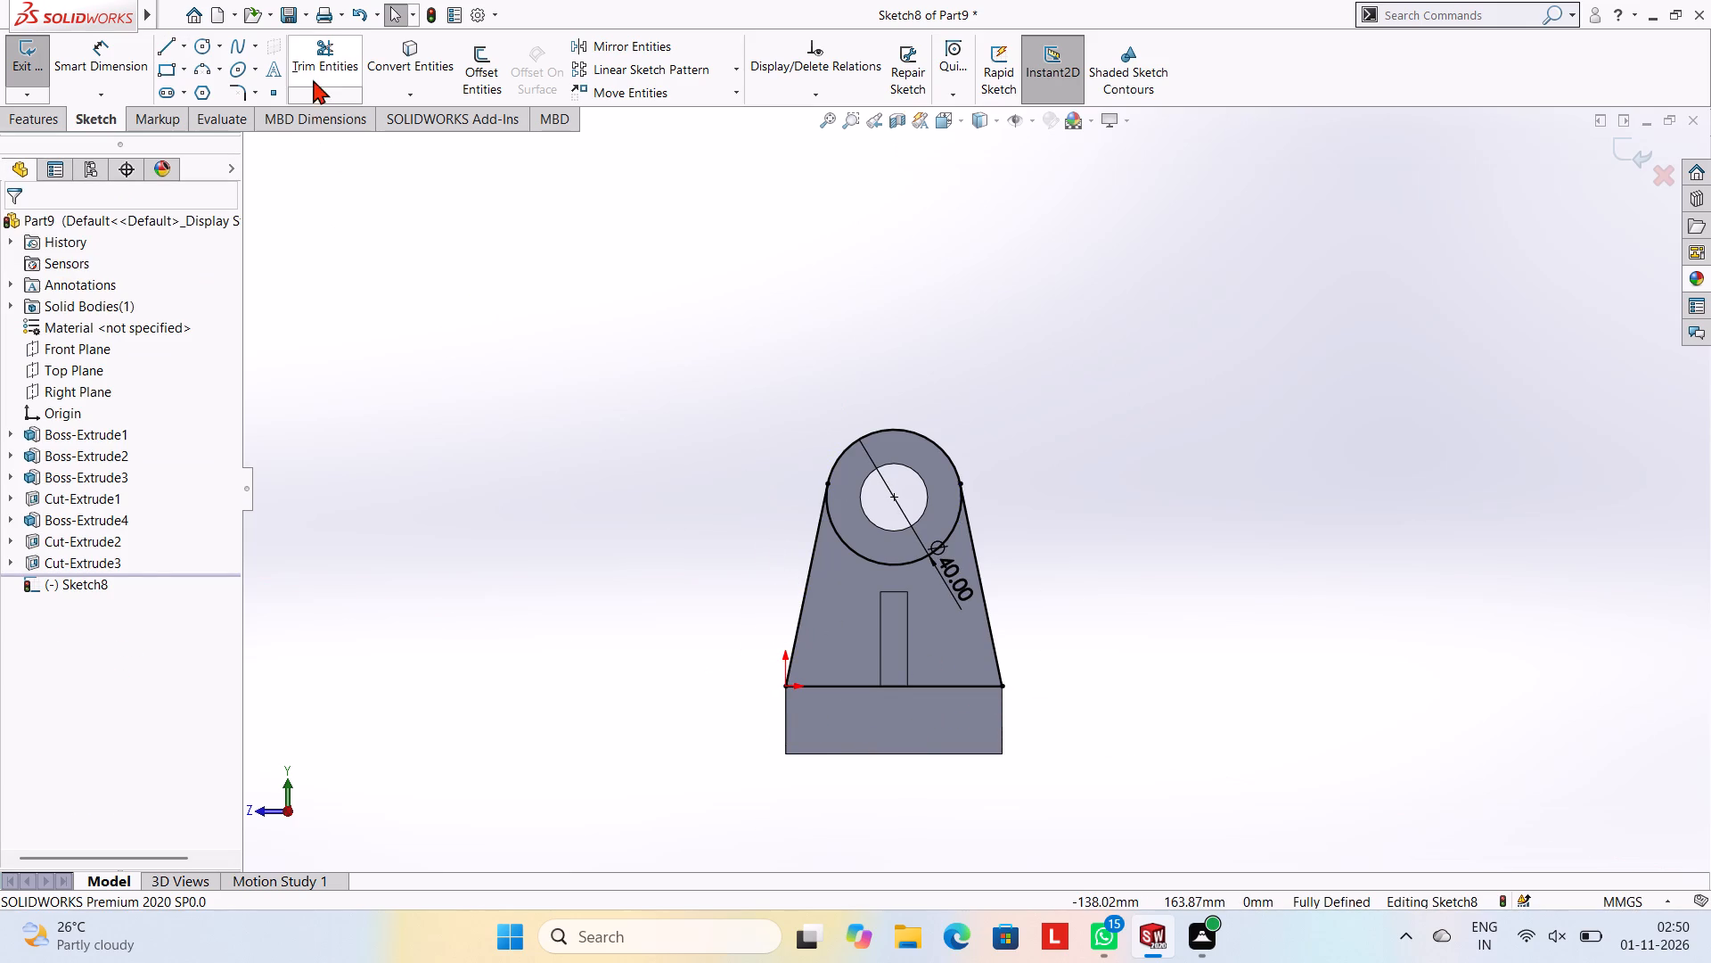
left_click(313, 52)
left_click(893, 564)
Extrude the round-topped tapered profile 14 mm blind, away from the first upright, as a second upright merged with the base.
middle_click_drag(713, 368, 771, 399)
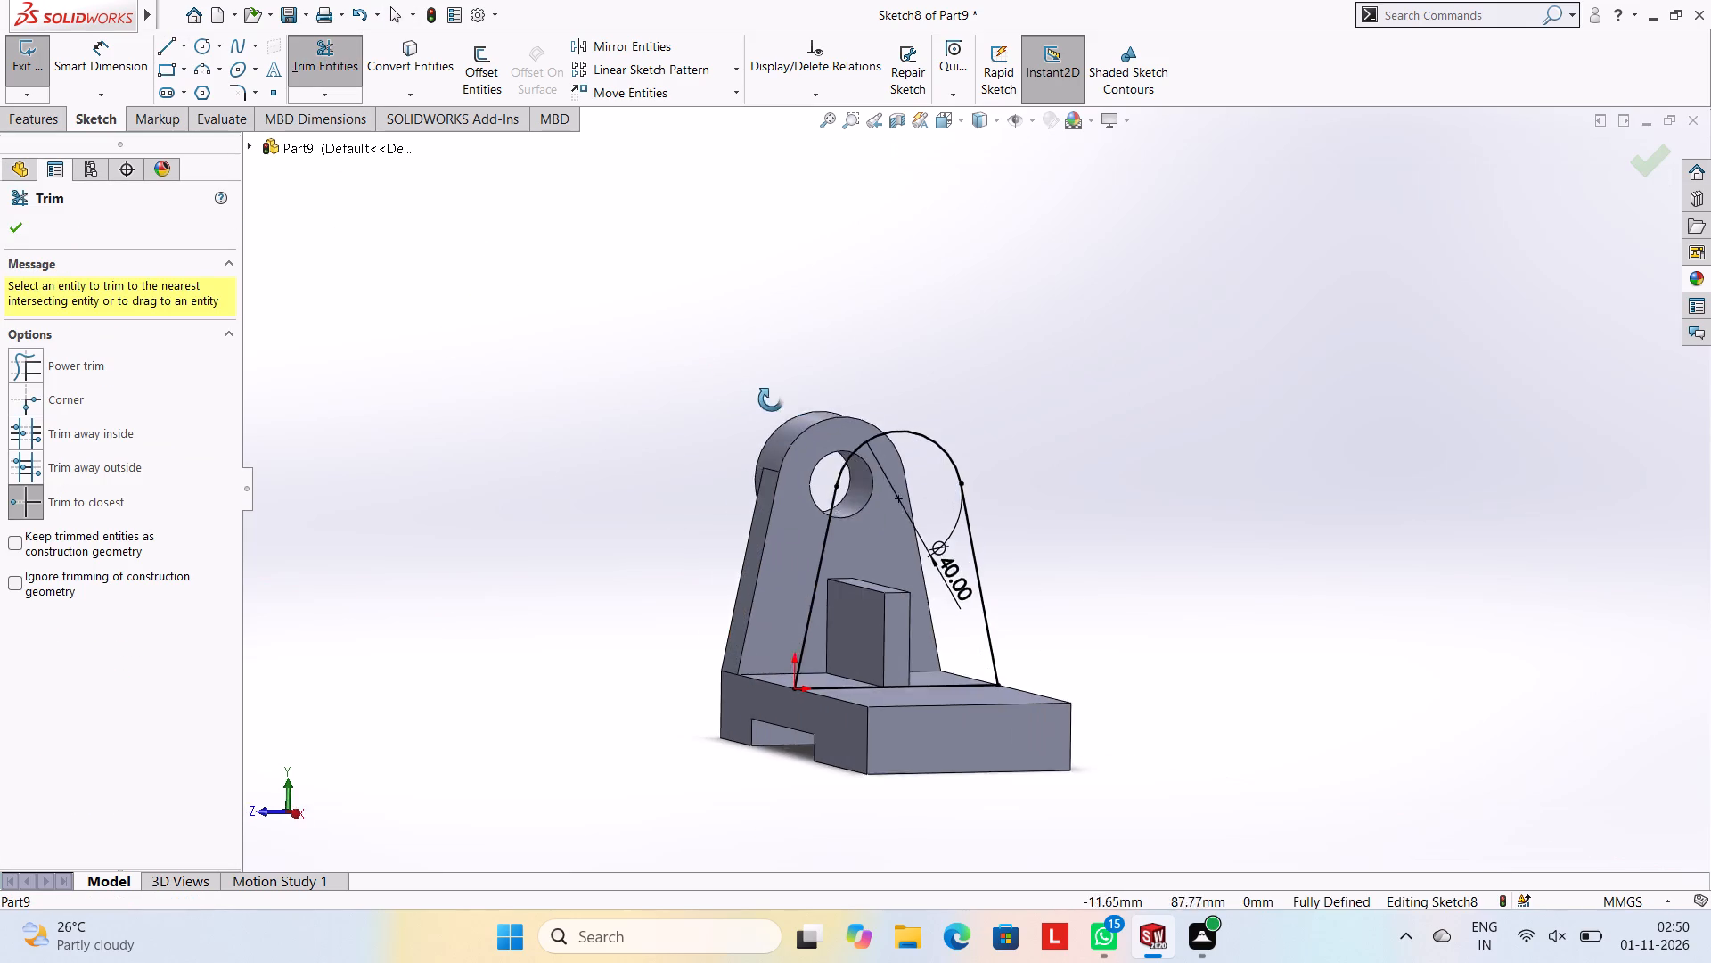
middle_click_drag(771, 399, 800, 414)
scroll(800, 414, "up", 1)
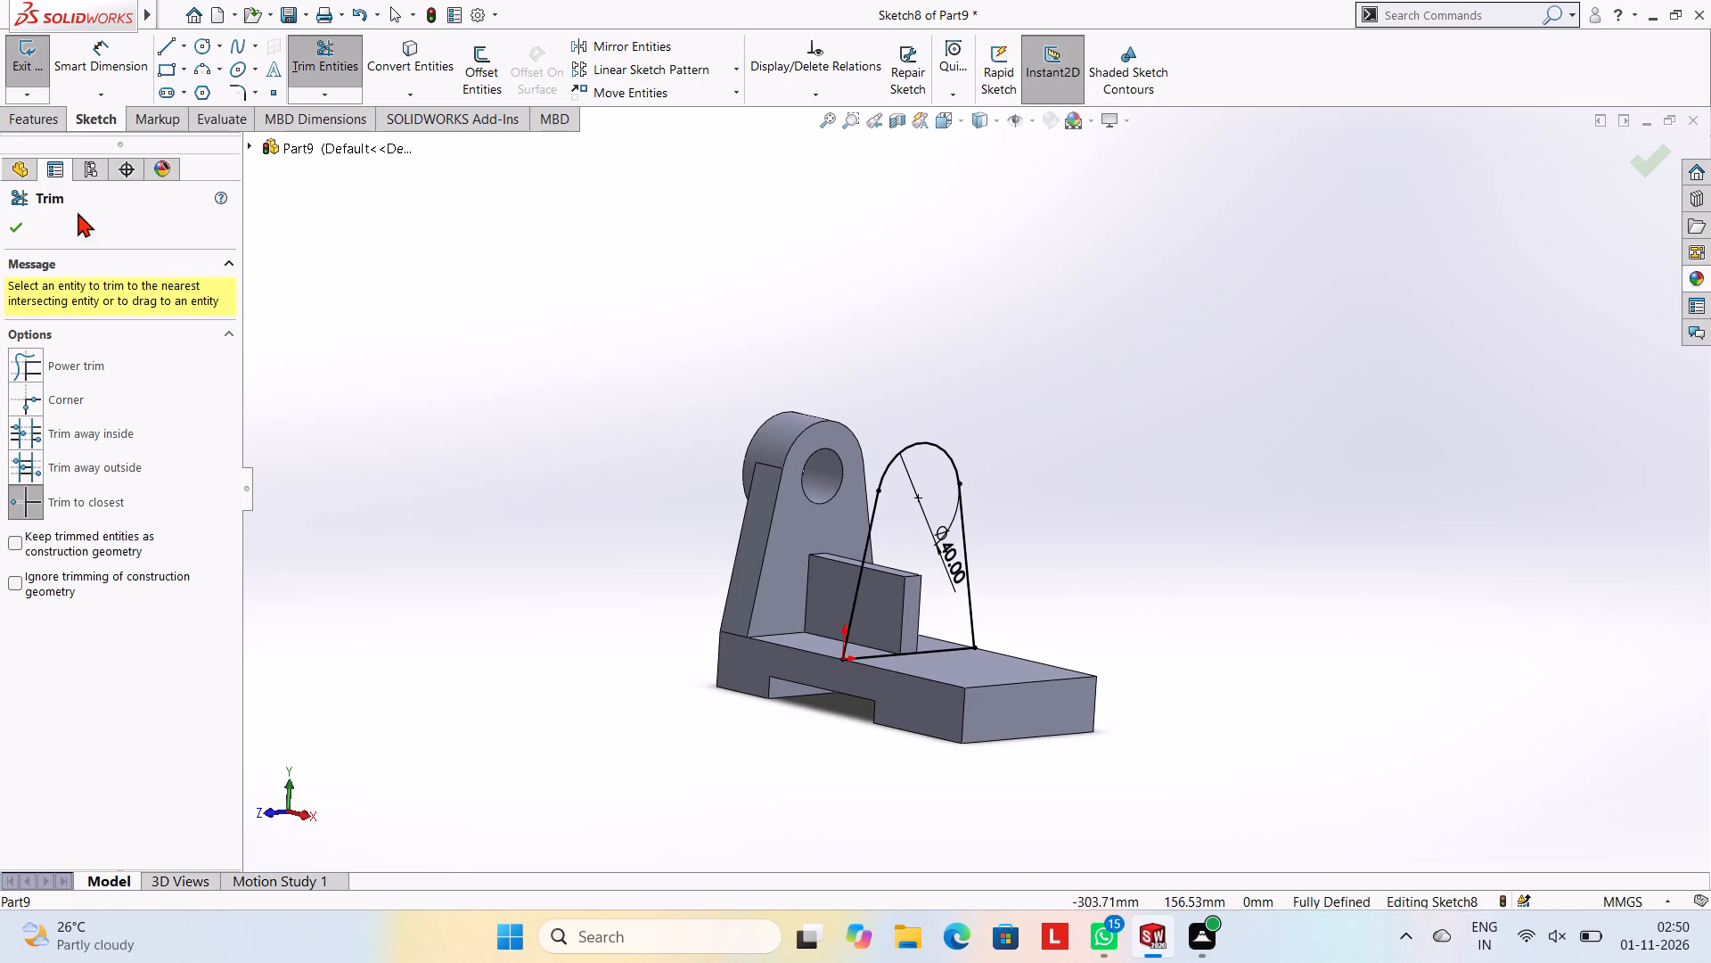
left_click(37, 116)
left_click(47, 71)
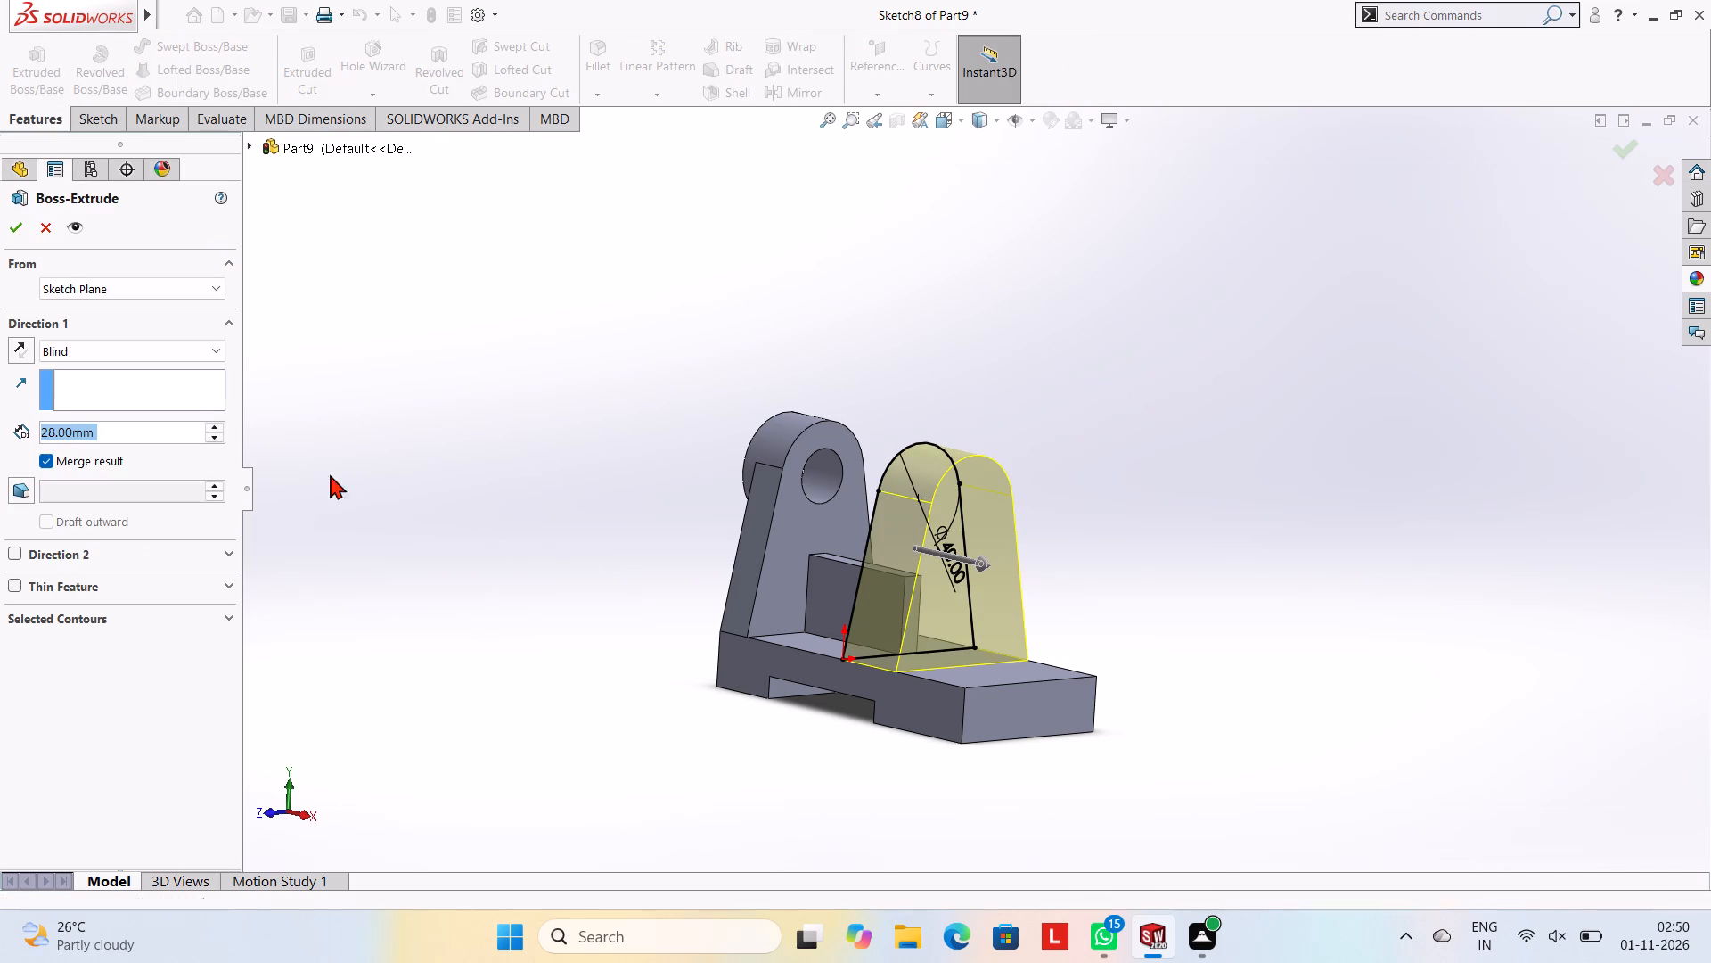
type("14")
key("Return")
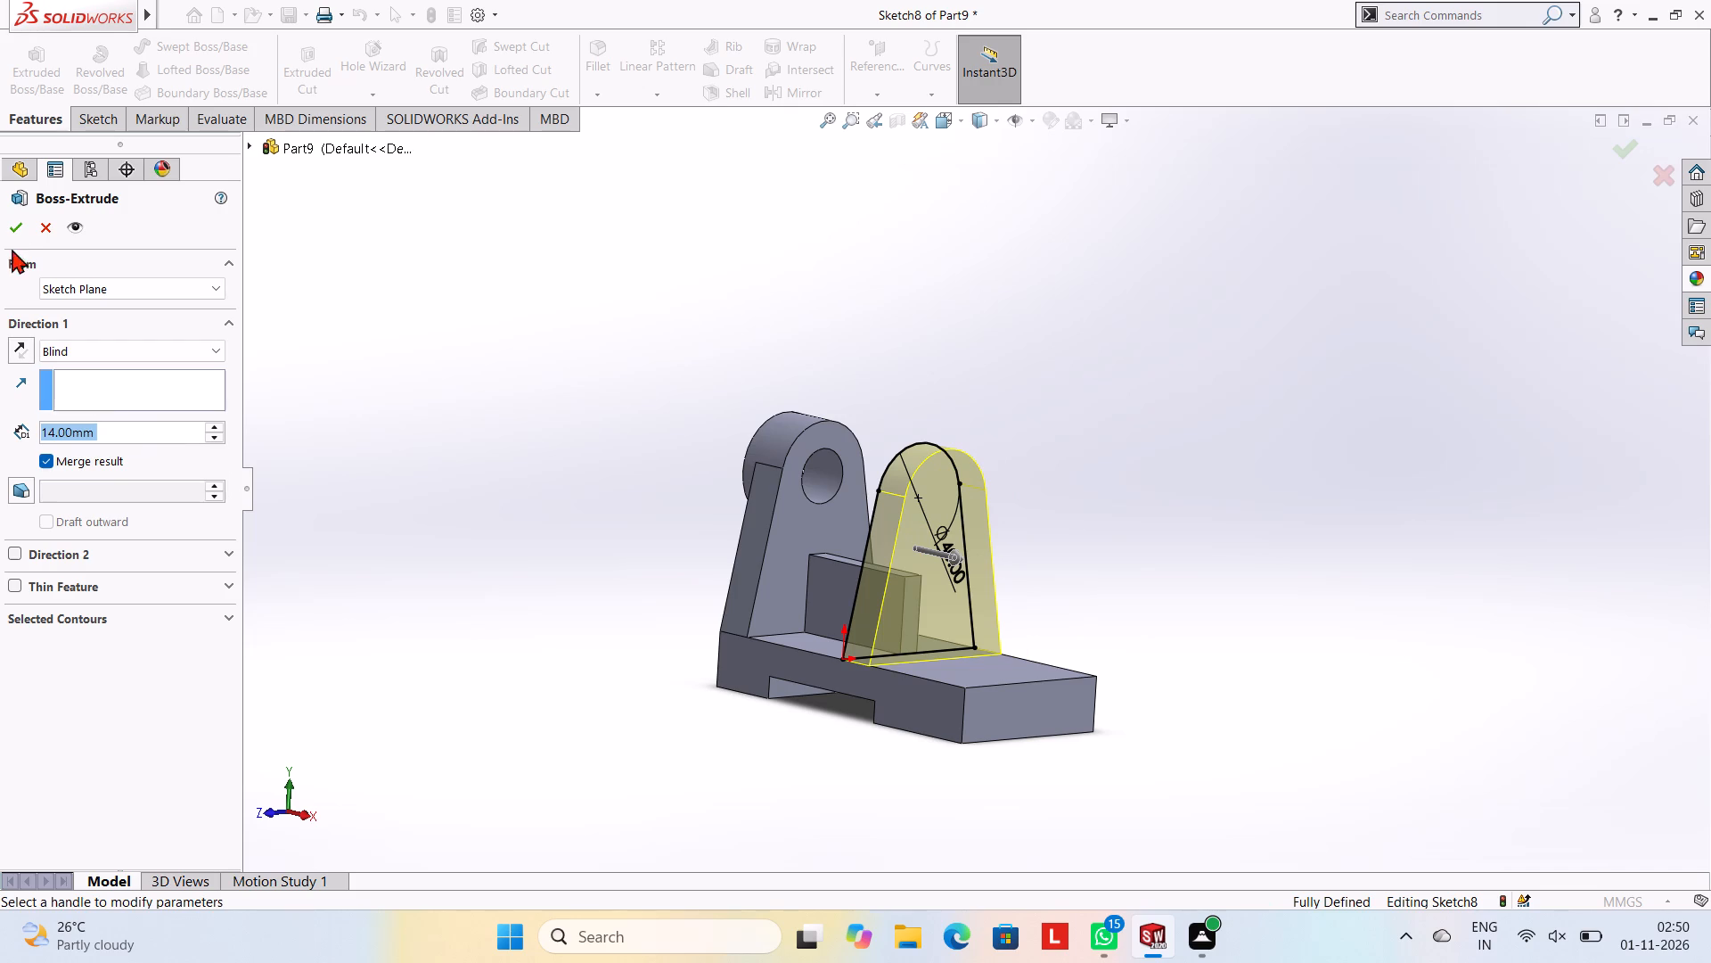
left_click(15, 223)
left_click(516, 315)
Start a sketch on the second upright's outer face and draw a 40 mm diameter circle concentric with its rounded top.
middle_click_drag(552, 333, 585, 342)
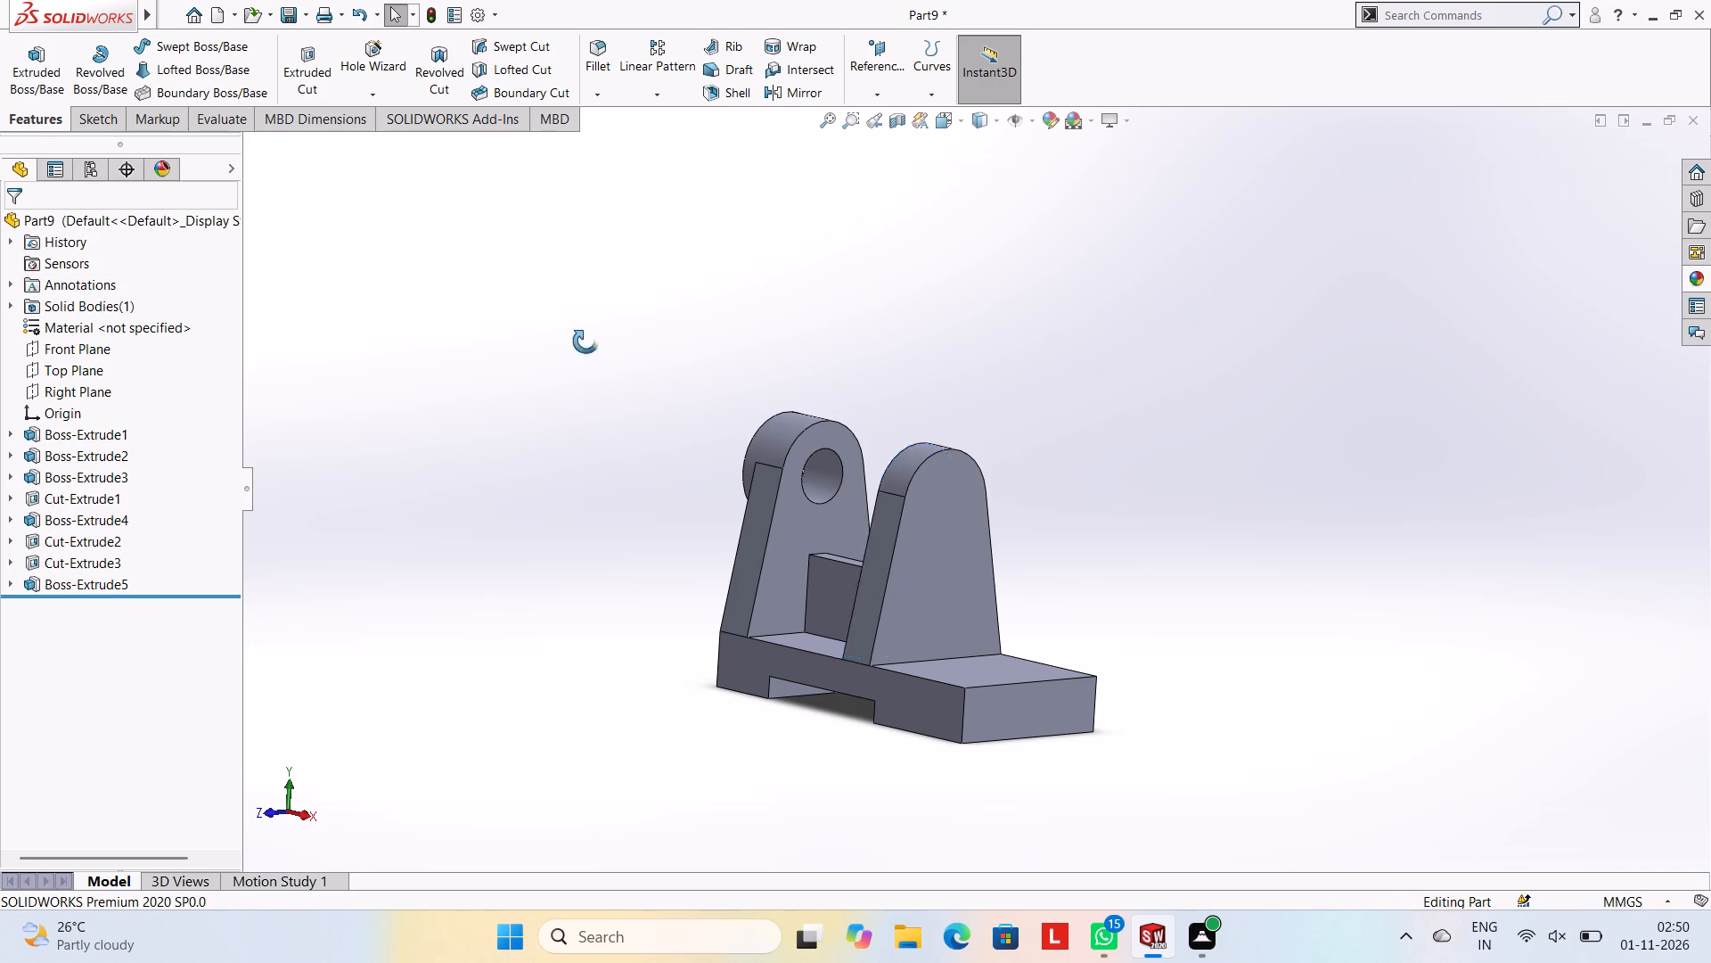
middle_click_drag(585, 342, 593, 350)
scroll(822, 443, "up", 2)
middle_click_drag(890, 388, 871, 403)
scroll(886, 435, "down", 4)
middle_click_drag(1031, 430, 988, 394)
scroll(988, 394, "up", 1)
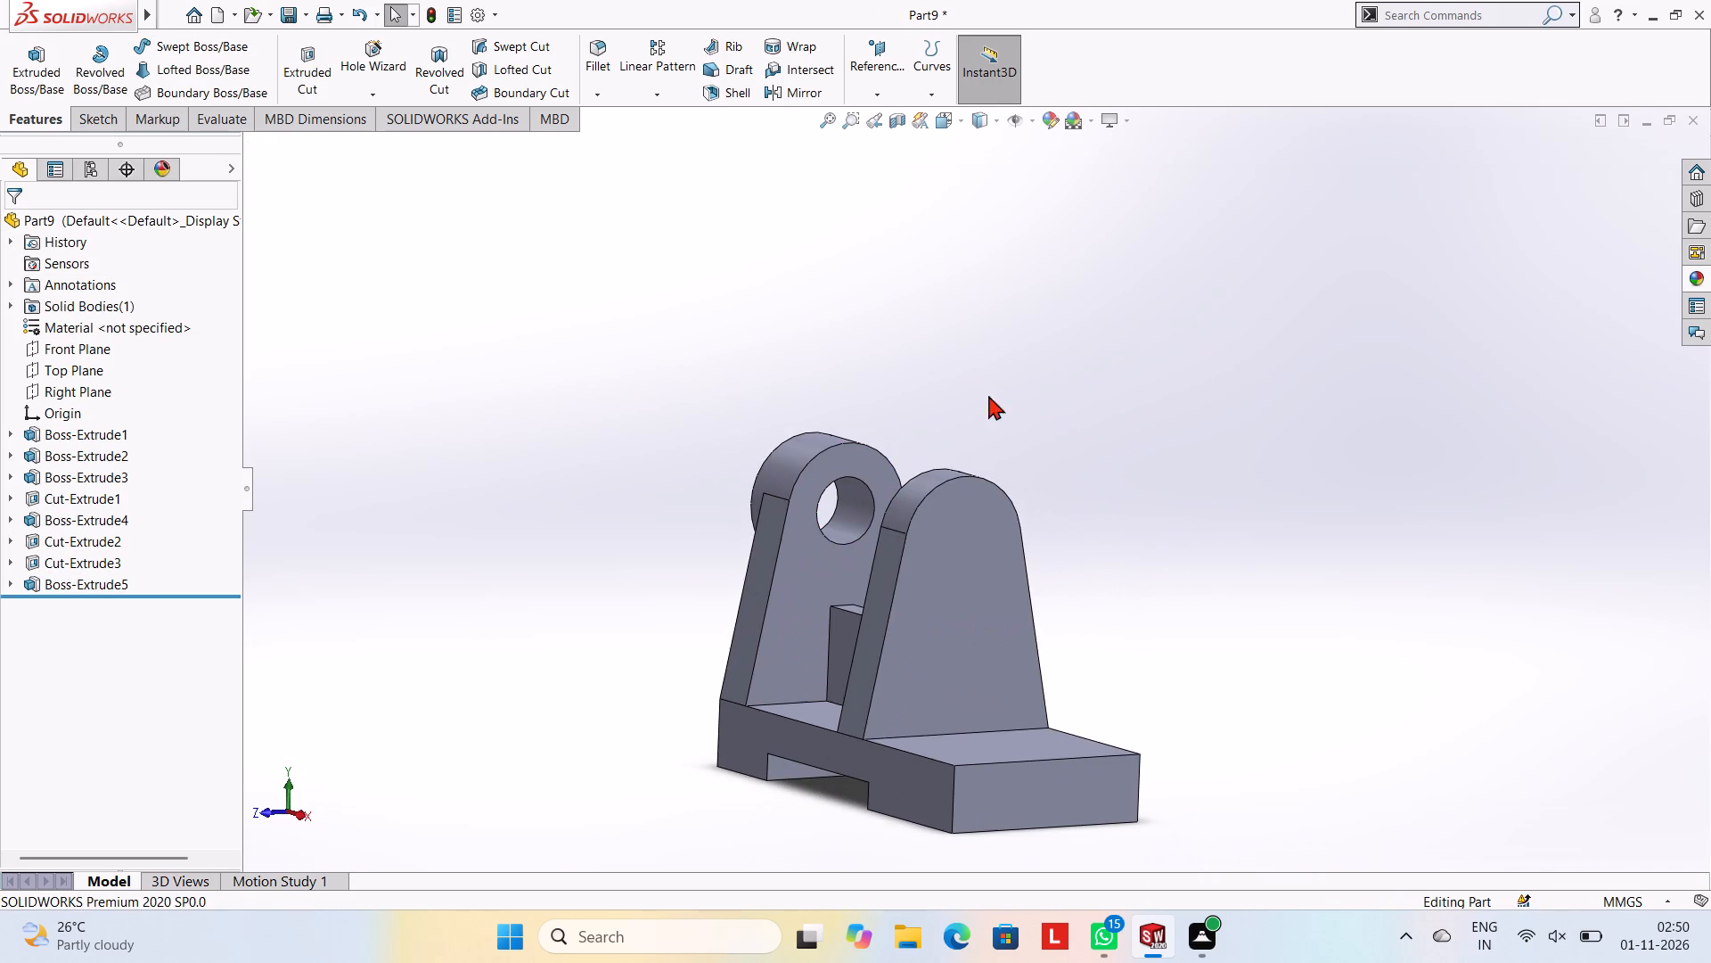
left_click(946, 566)
left_click(1016, 515)
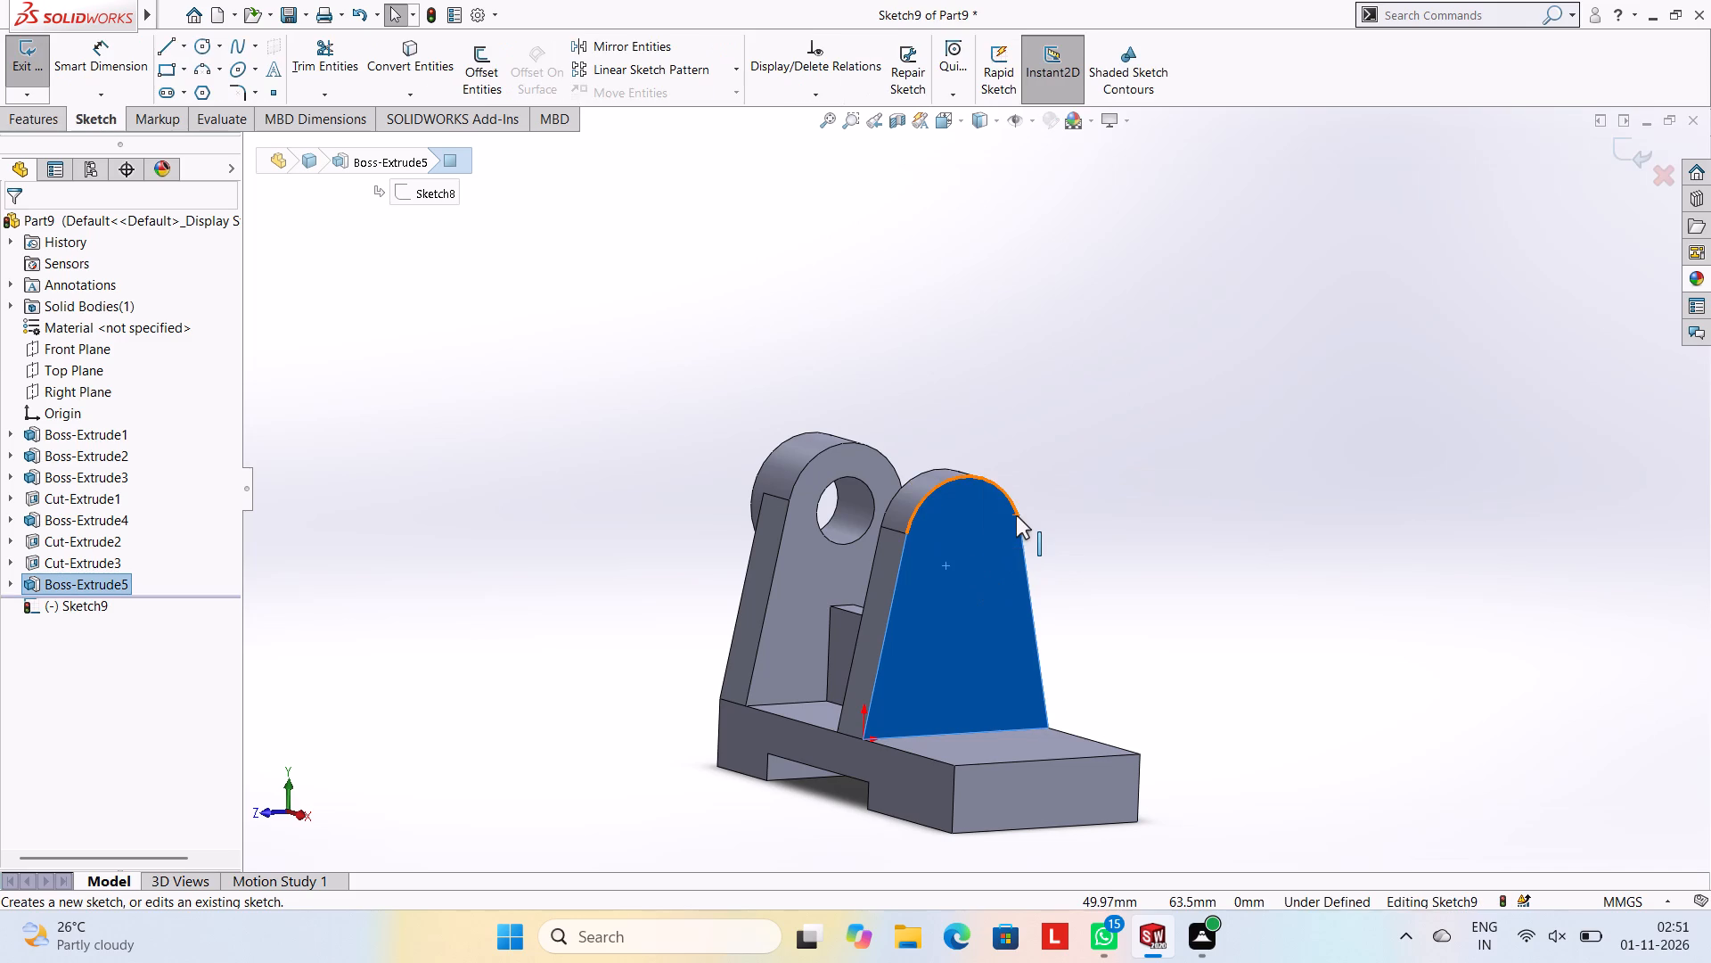
key("ctrl+8")
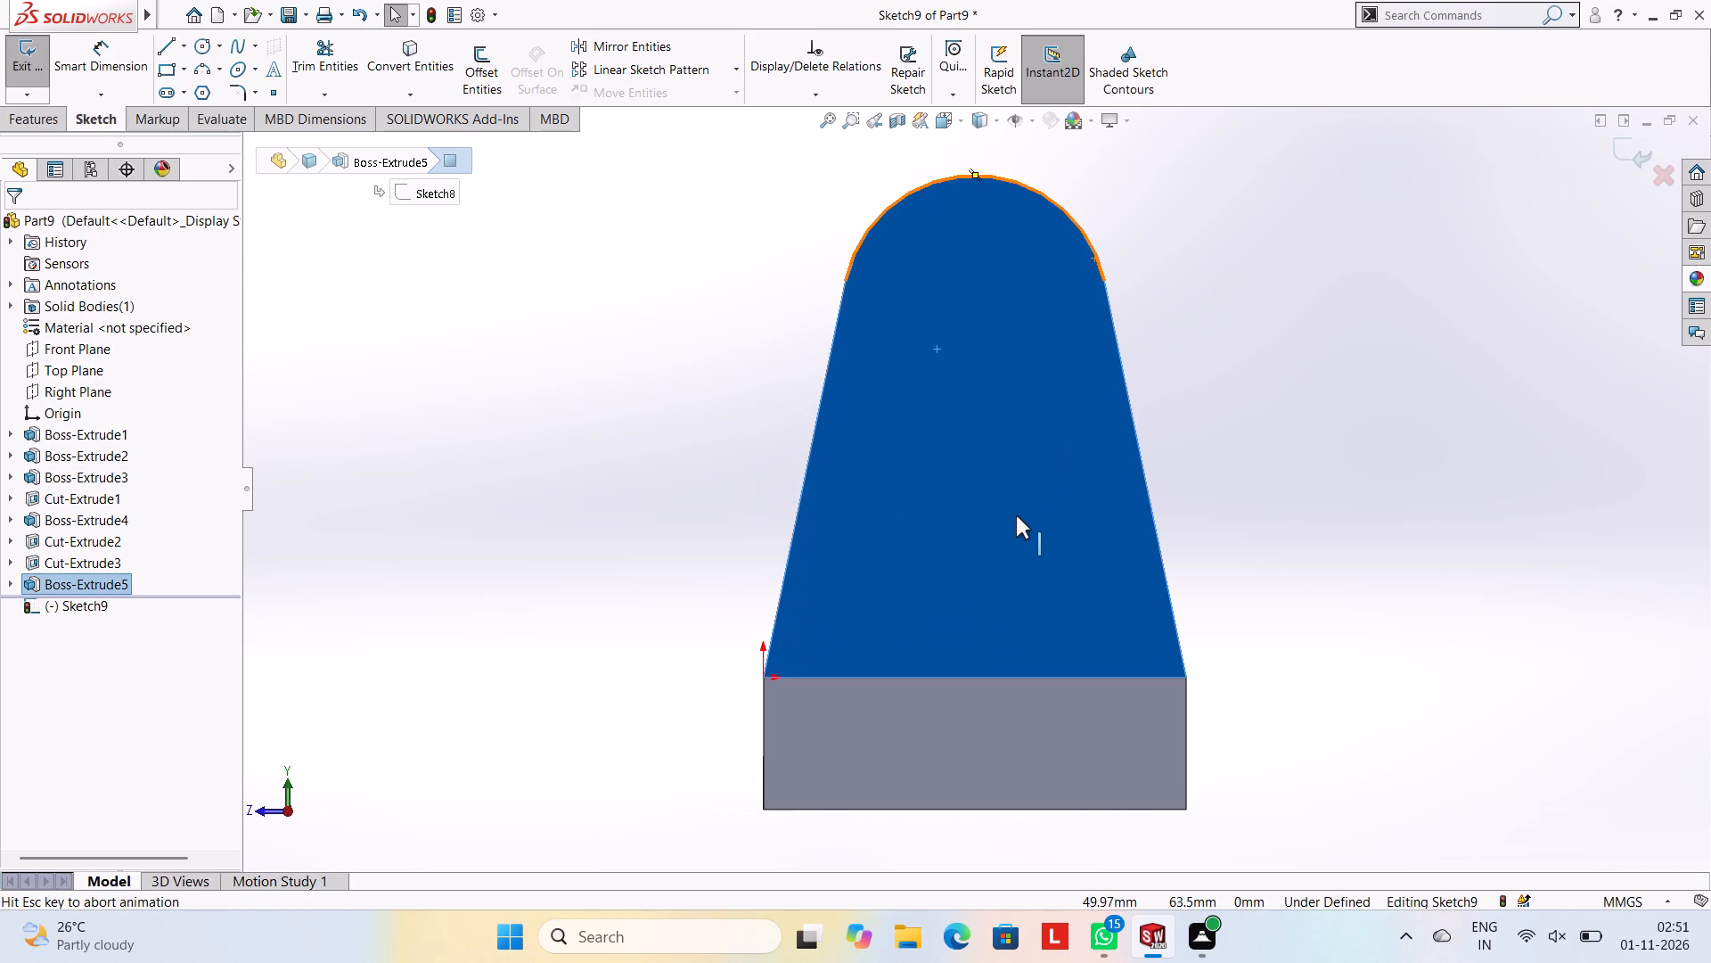
left_click(196, 41)
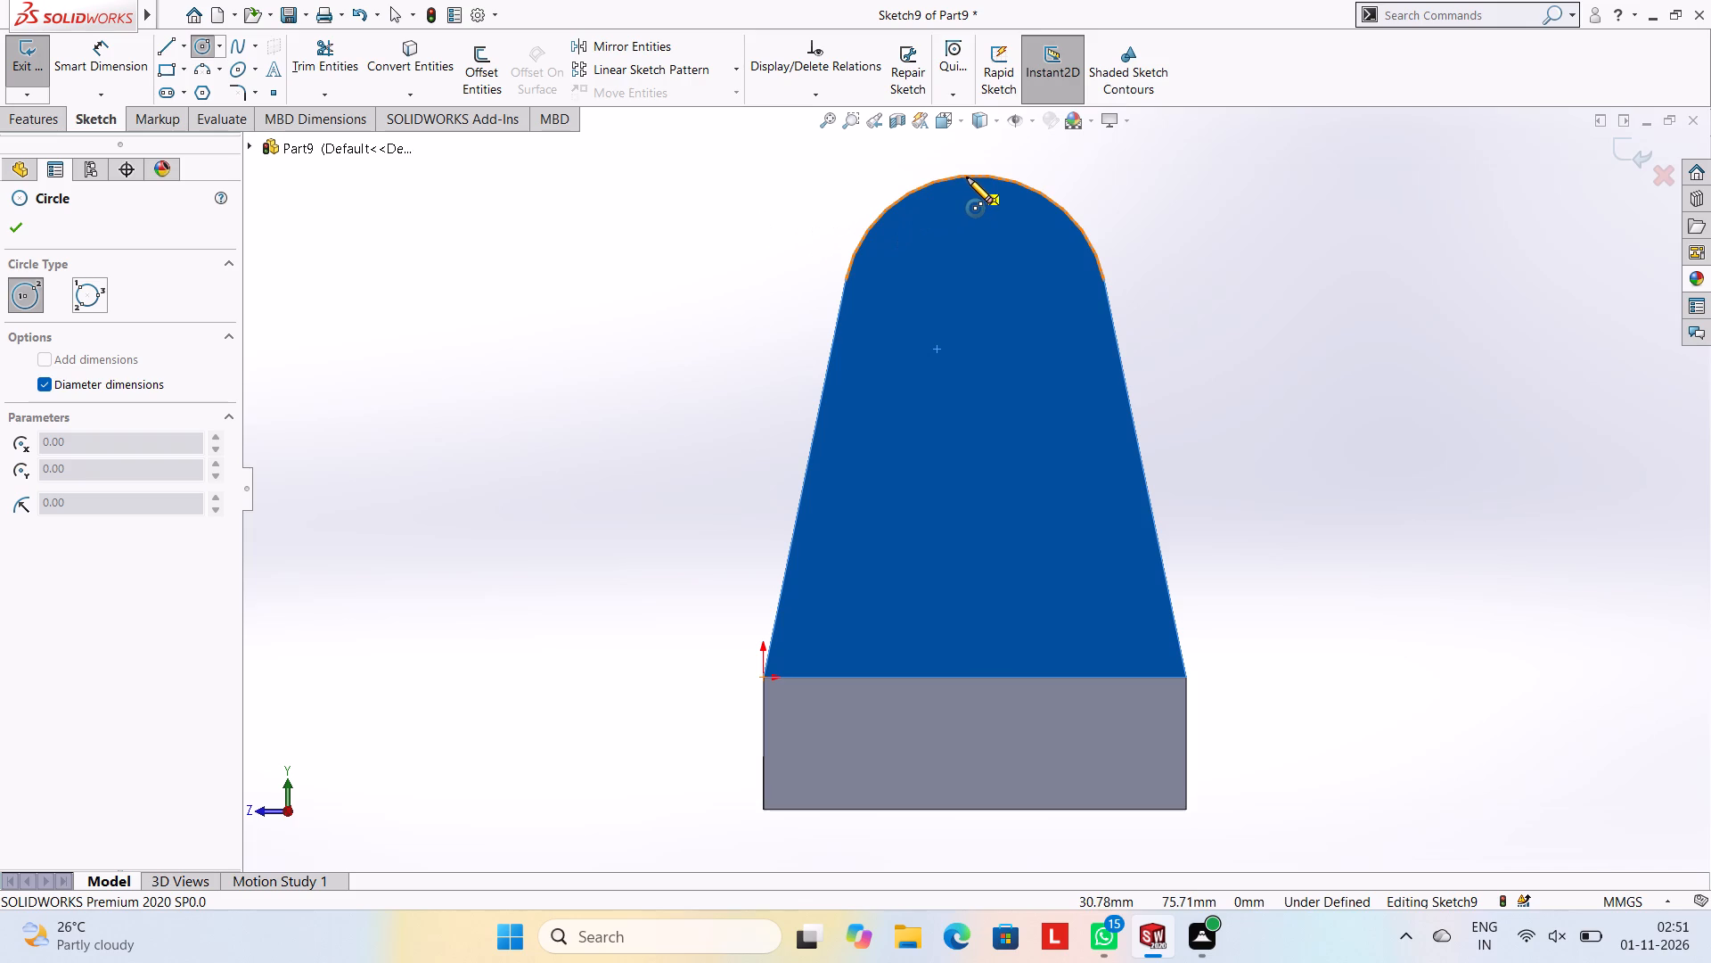
left_click(977, 309)
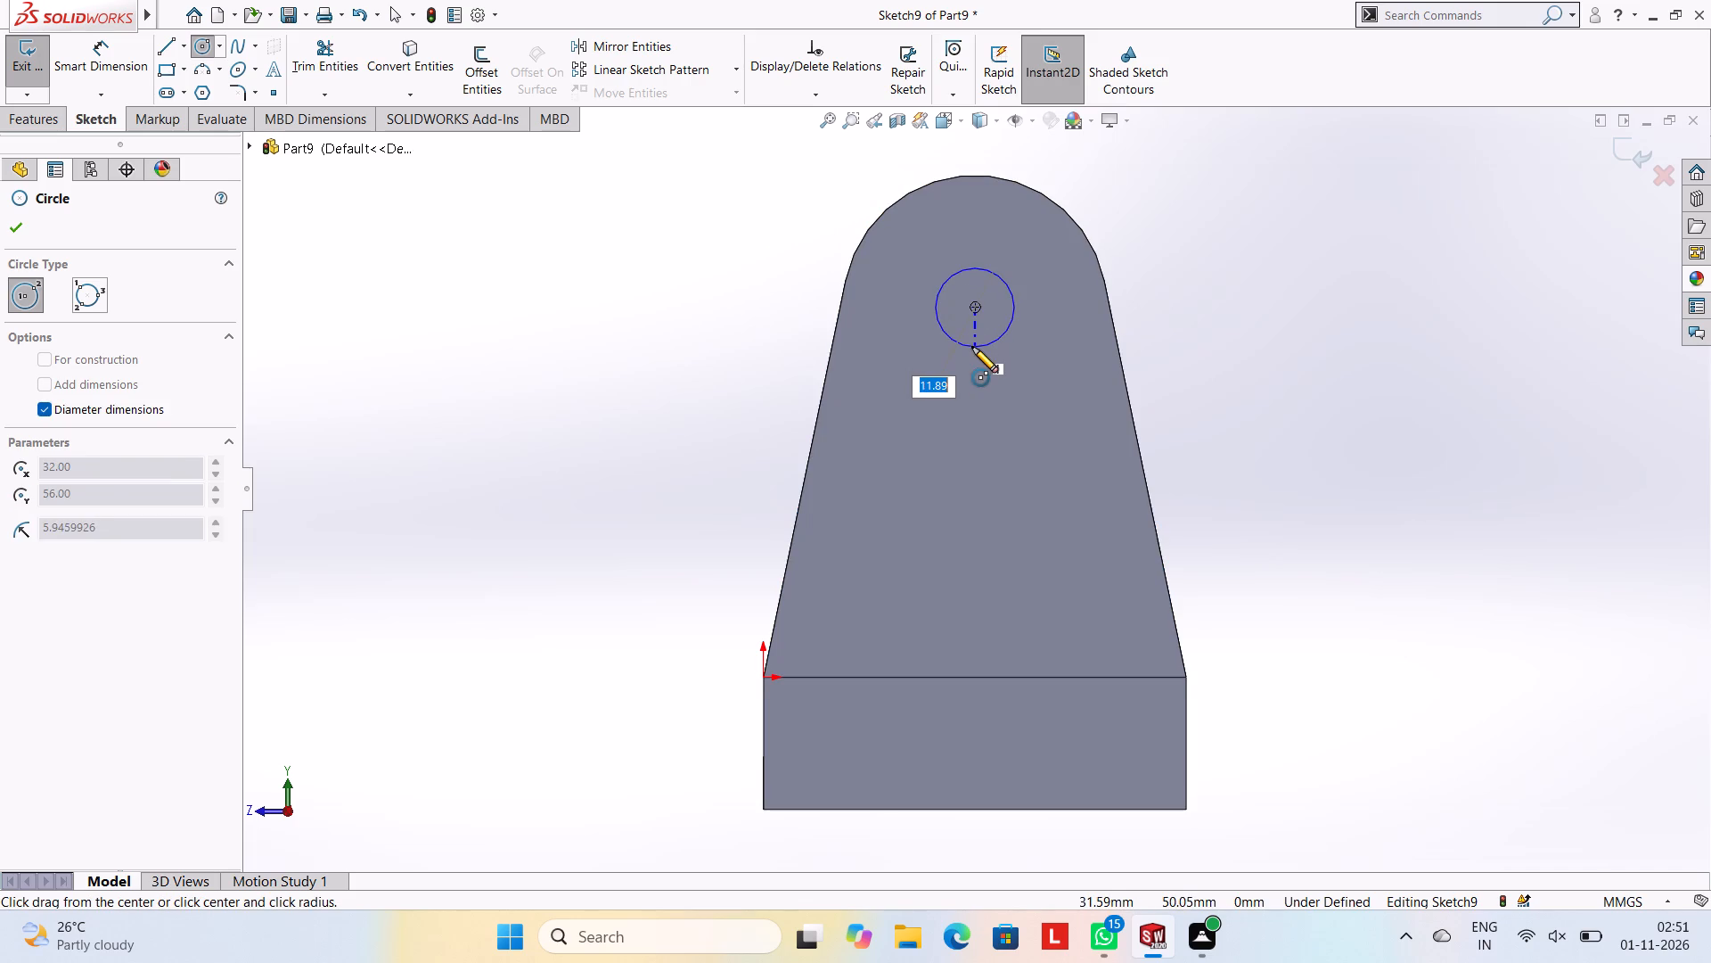
type("40")
key("Return")
key("Escape")
key("Escape")
key("Escape")
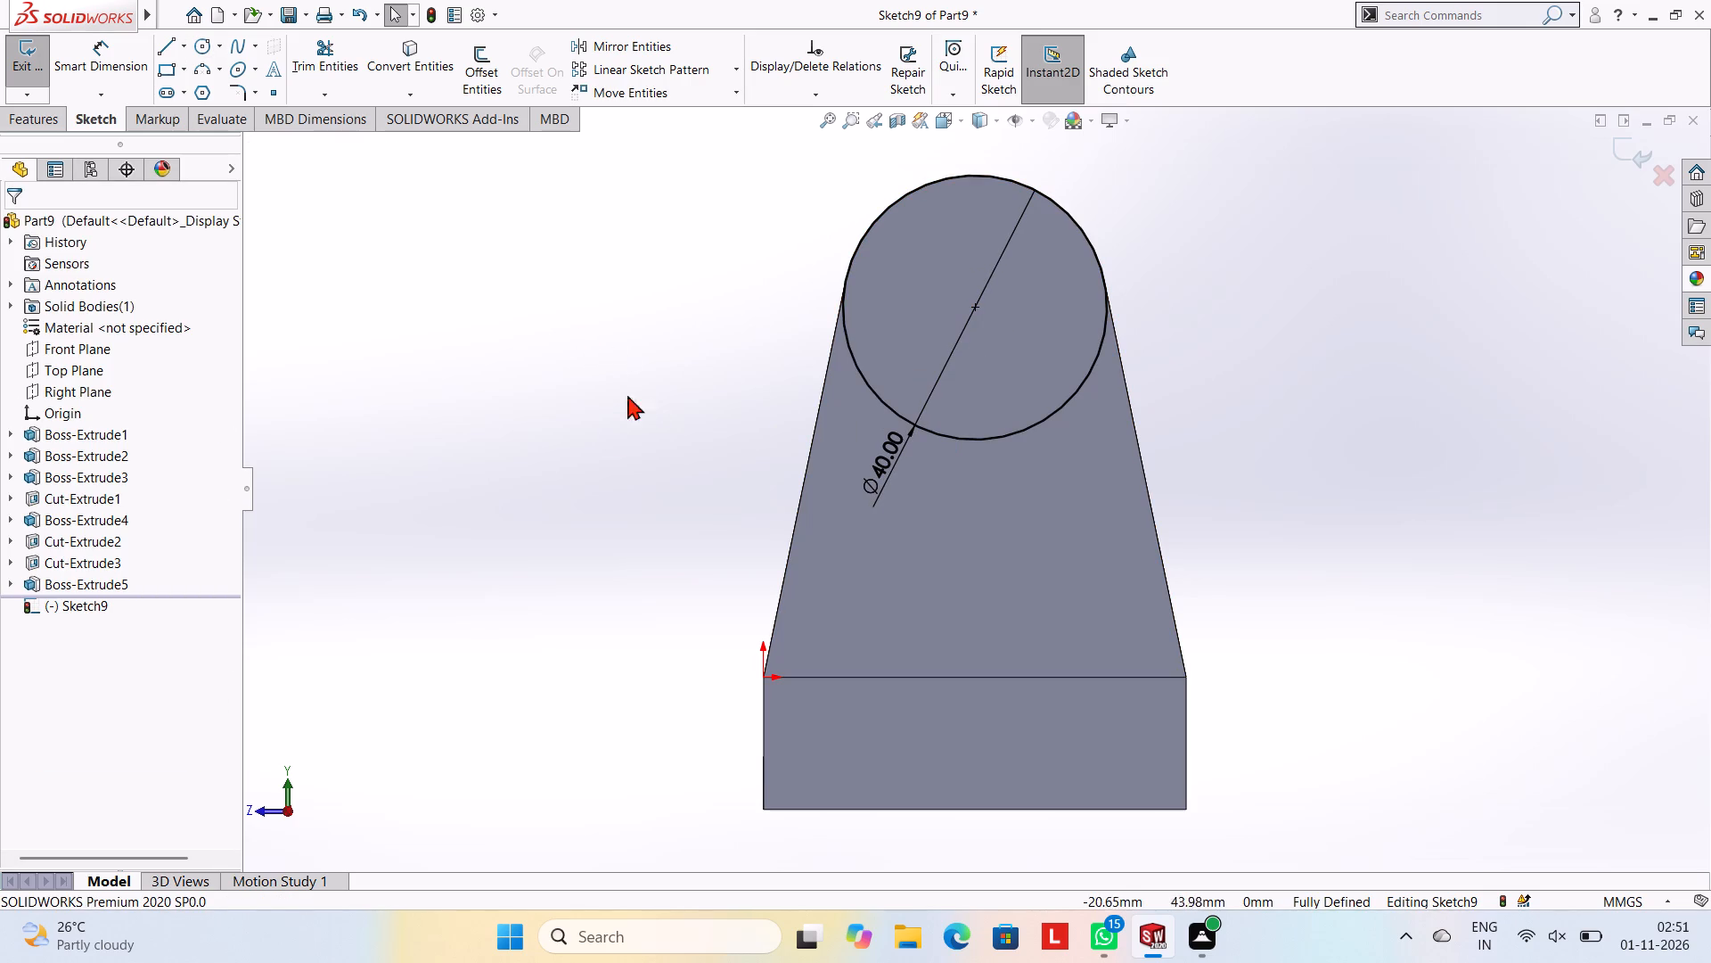
Extrude the 40 mm circle 6 mm blind as a boss on the second upright's outer face.
left_click(44, 111)
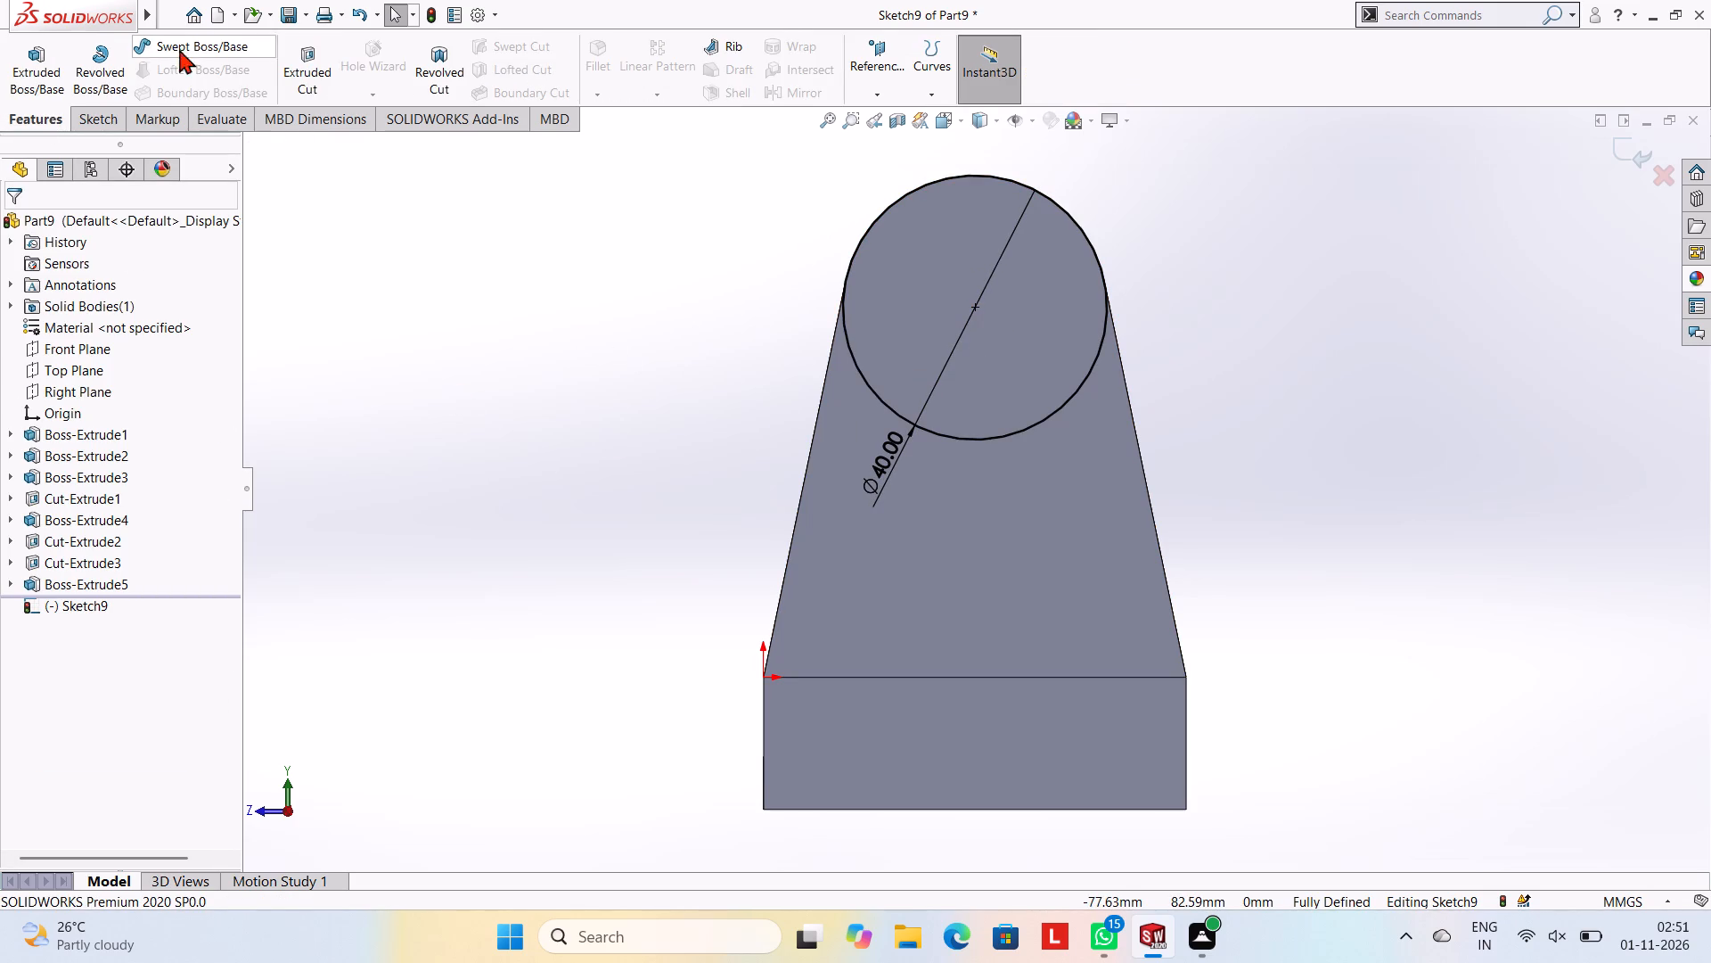
left_click(45, 53)
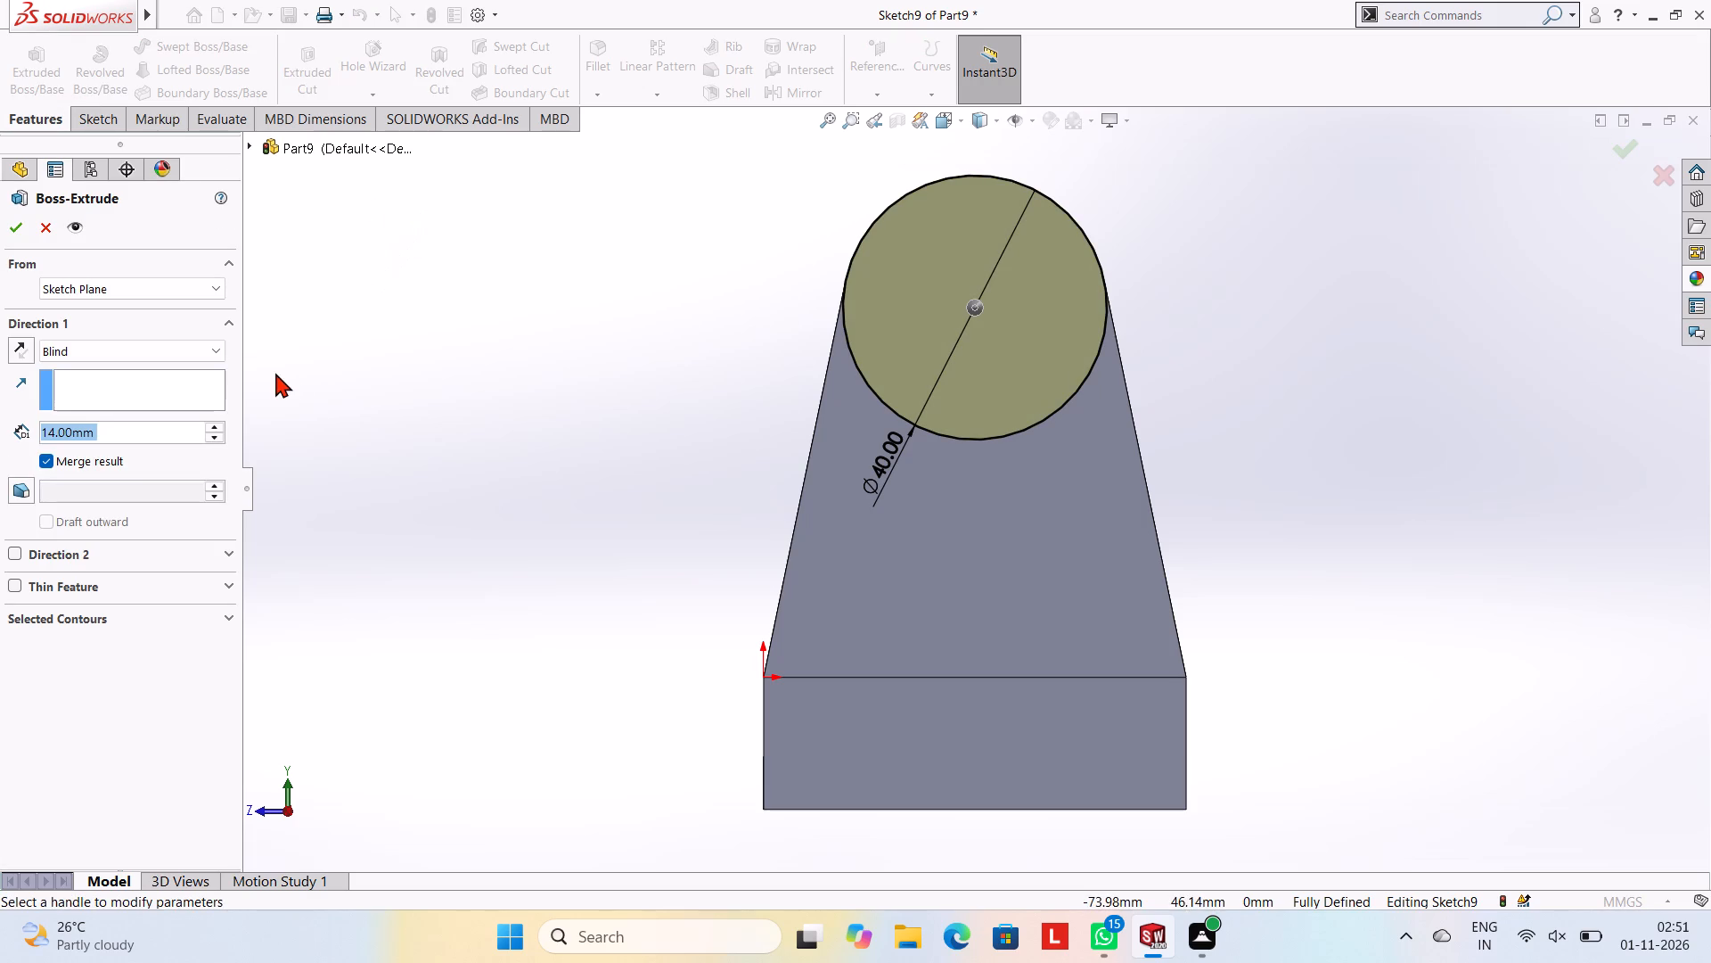
key("6")
key("Return")
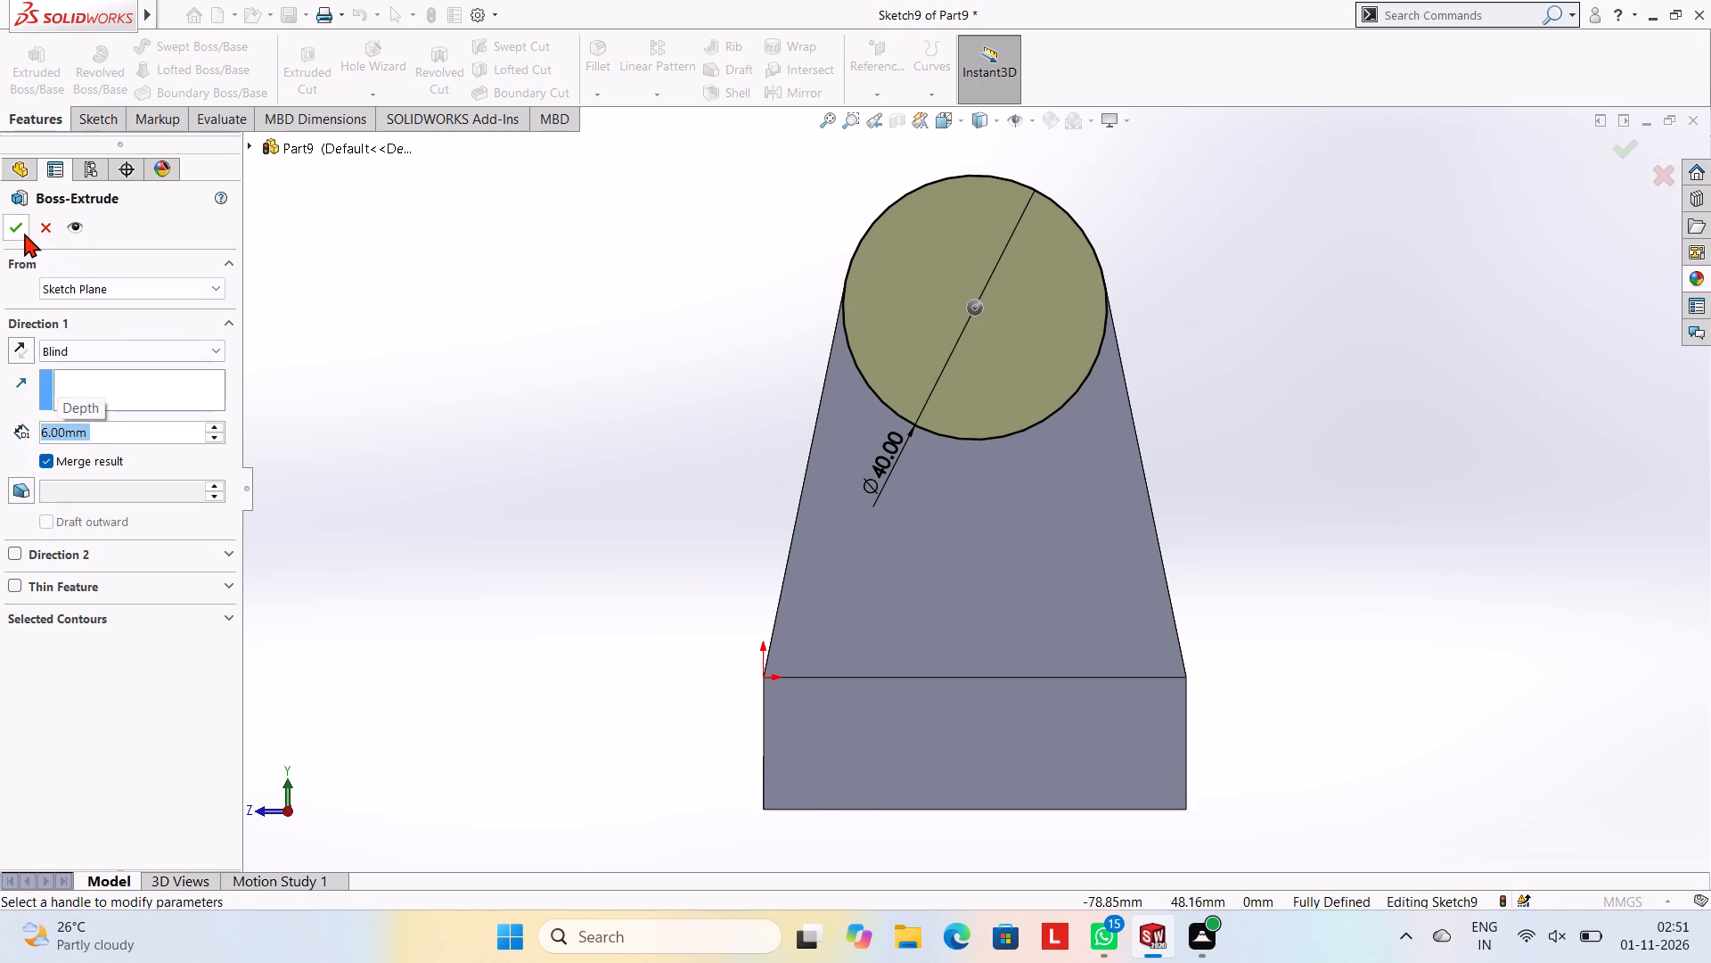
left_click(17, 230)
left_click(352, 291)
Start a sketch on the second upright's boss face and draw a 20 mm diameter circle concentric with the boss.
middle_click_drag(360, 292, 461, 338)
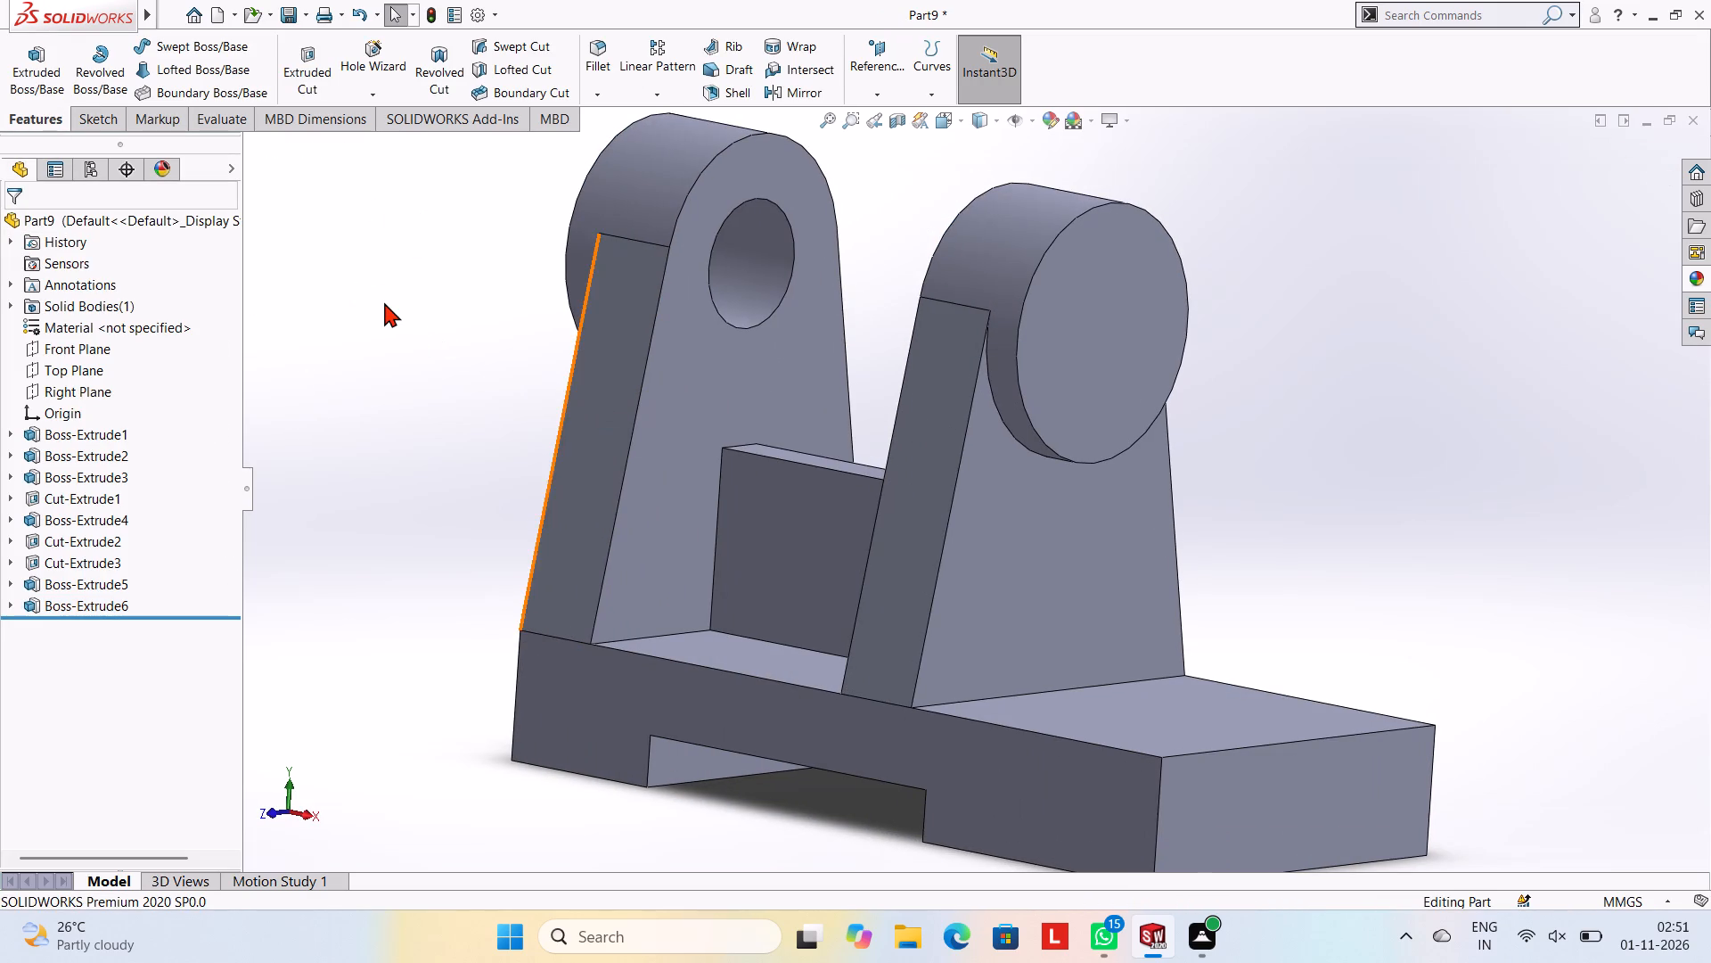
left_click(384, 302)
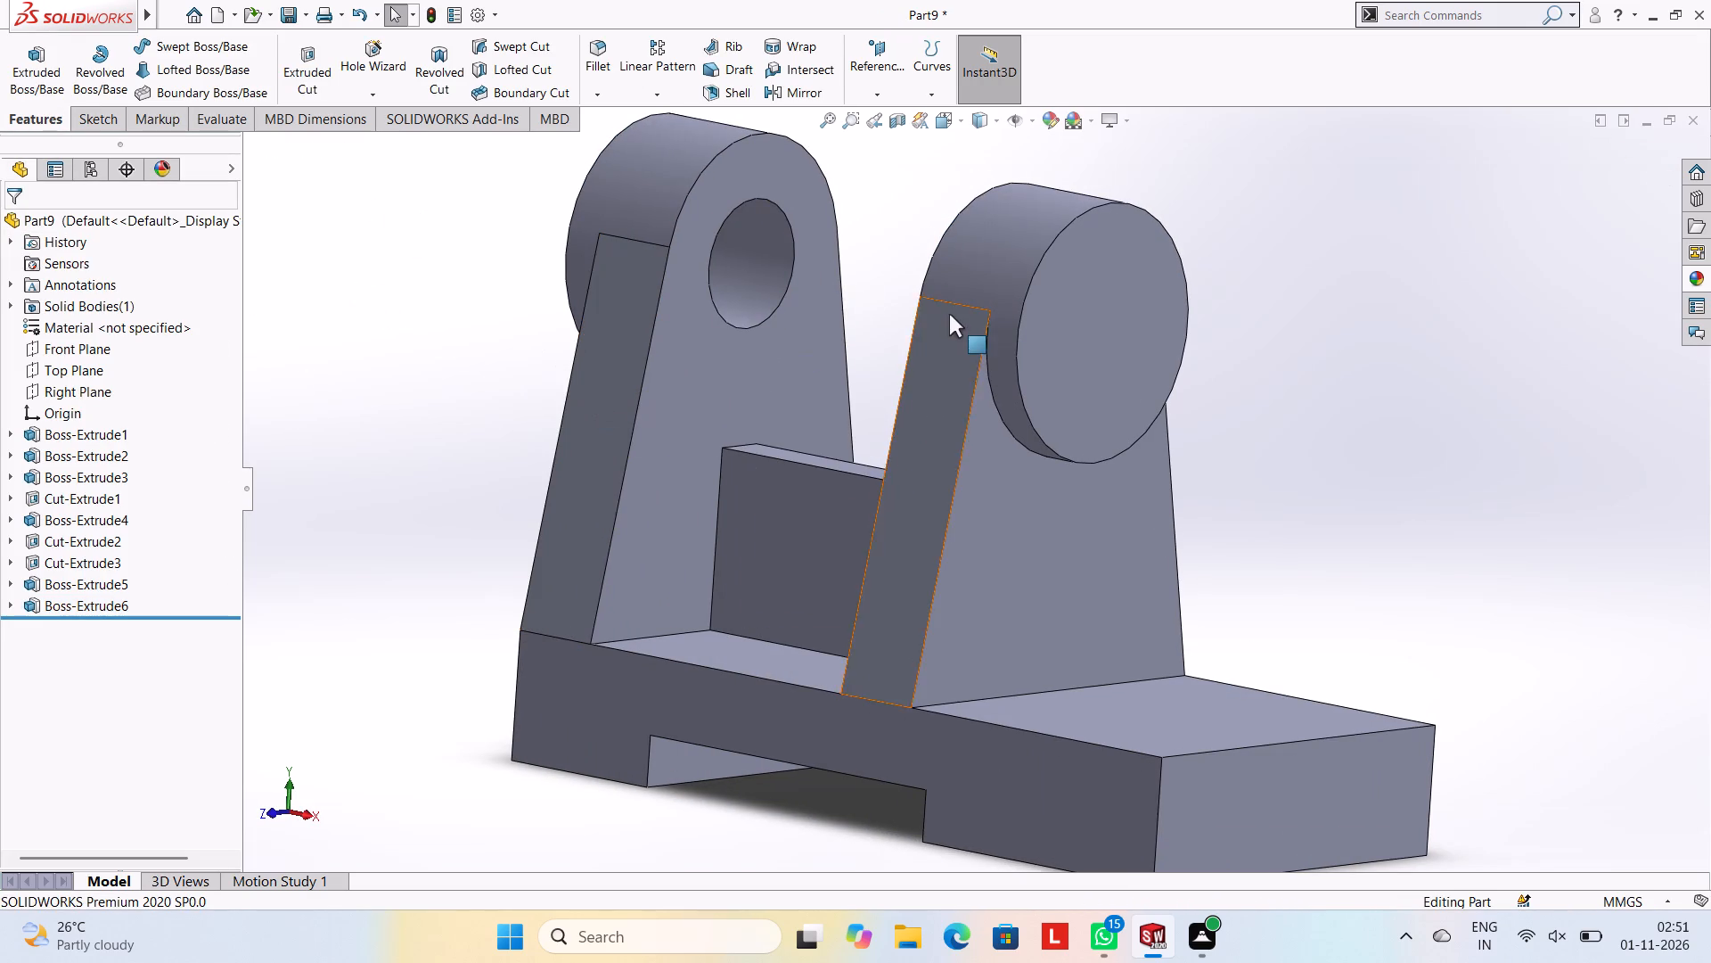
scroll(949, 314, "up", 3)
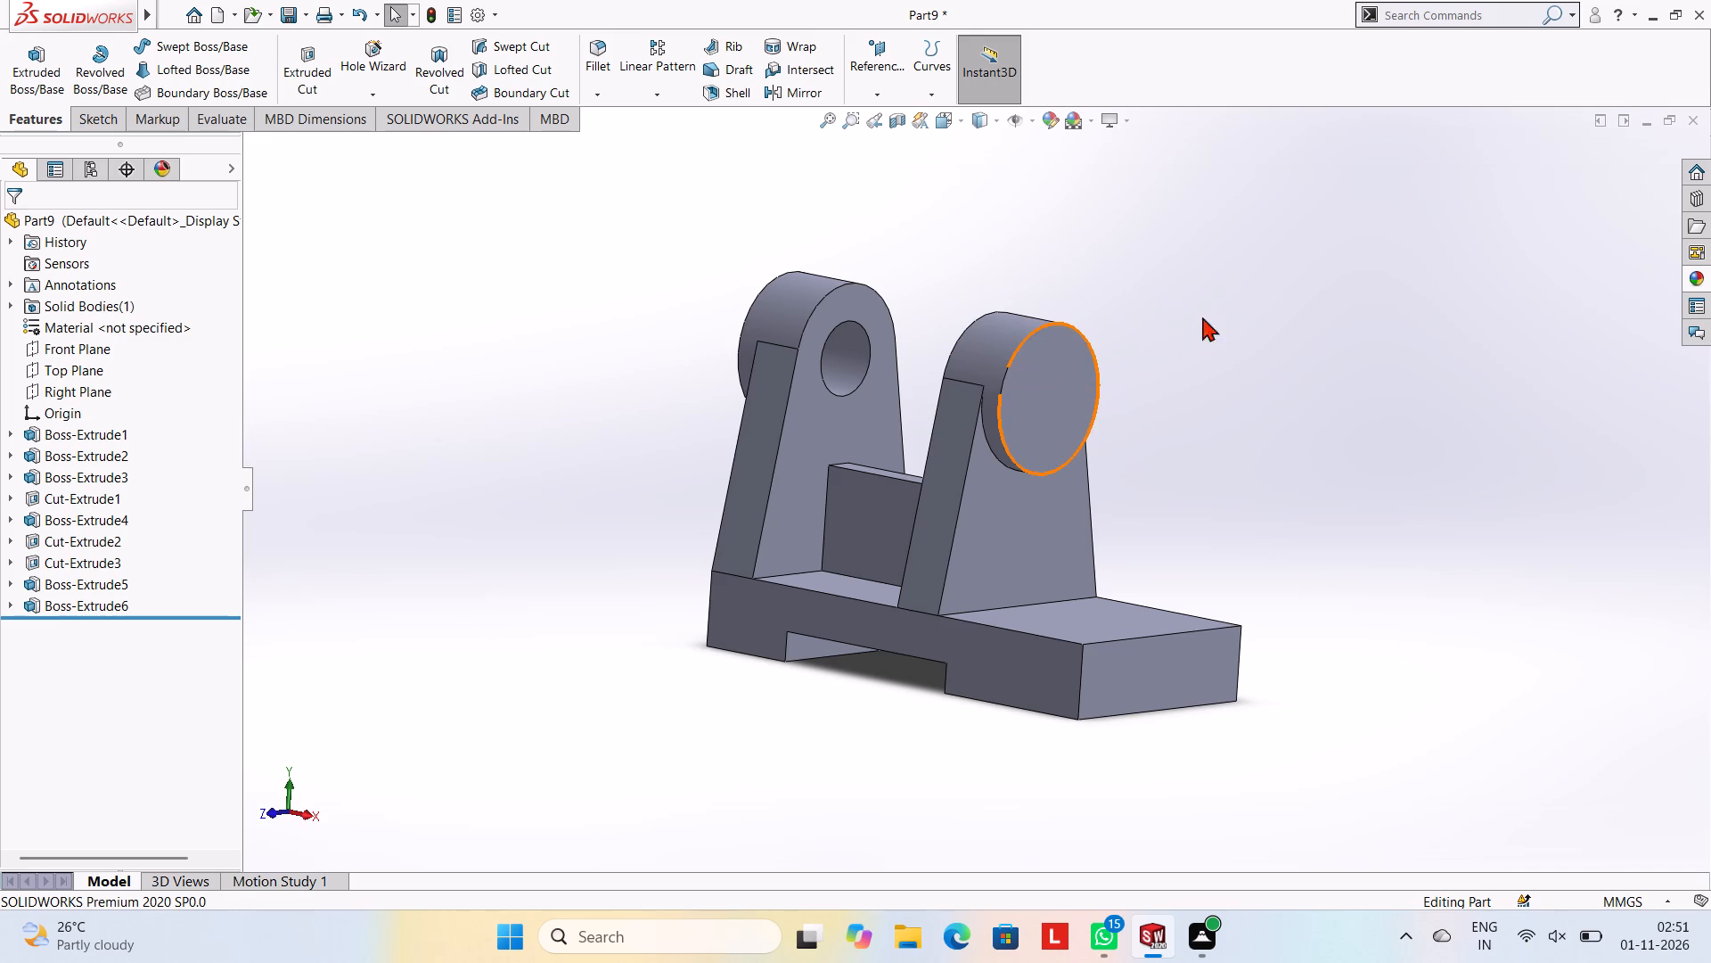
middle_click_drag(1219, 301, 1179, 284)
left_click(1021, 386)
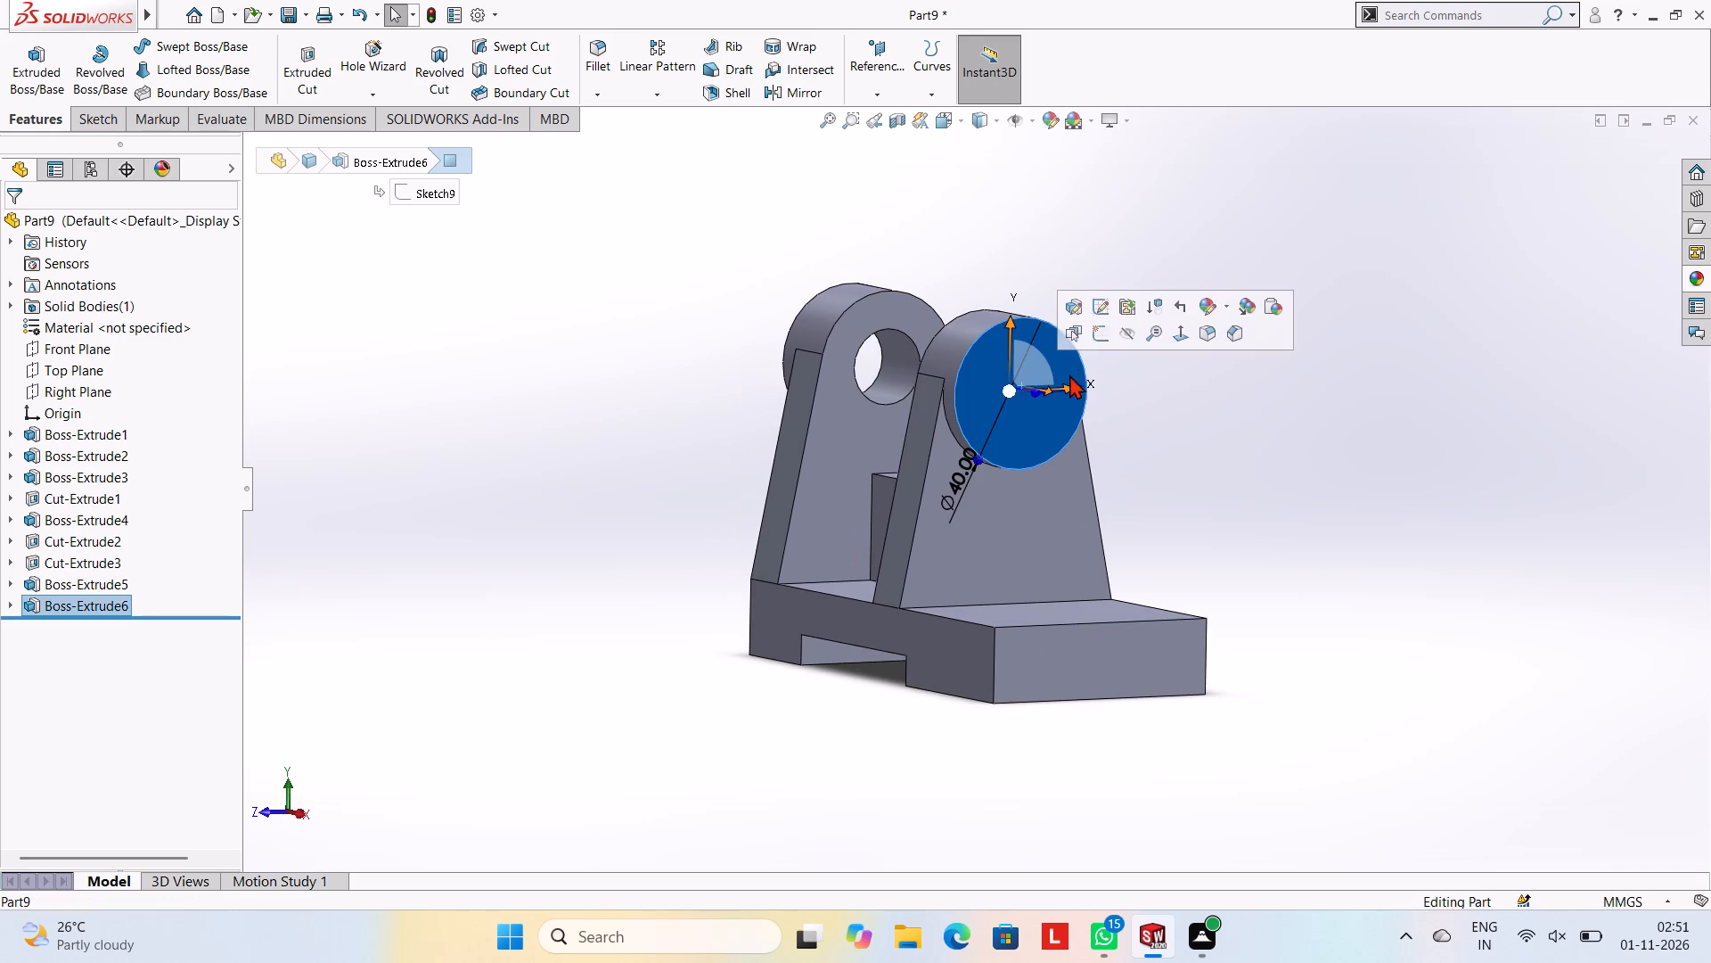
left_click(1098, 342)
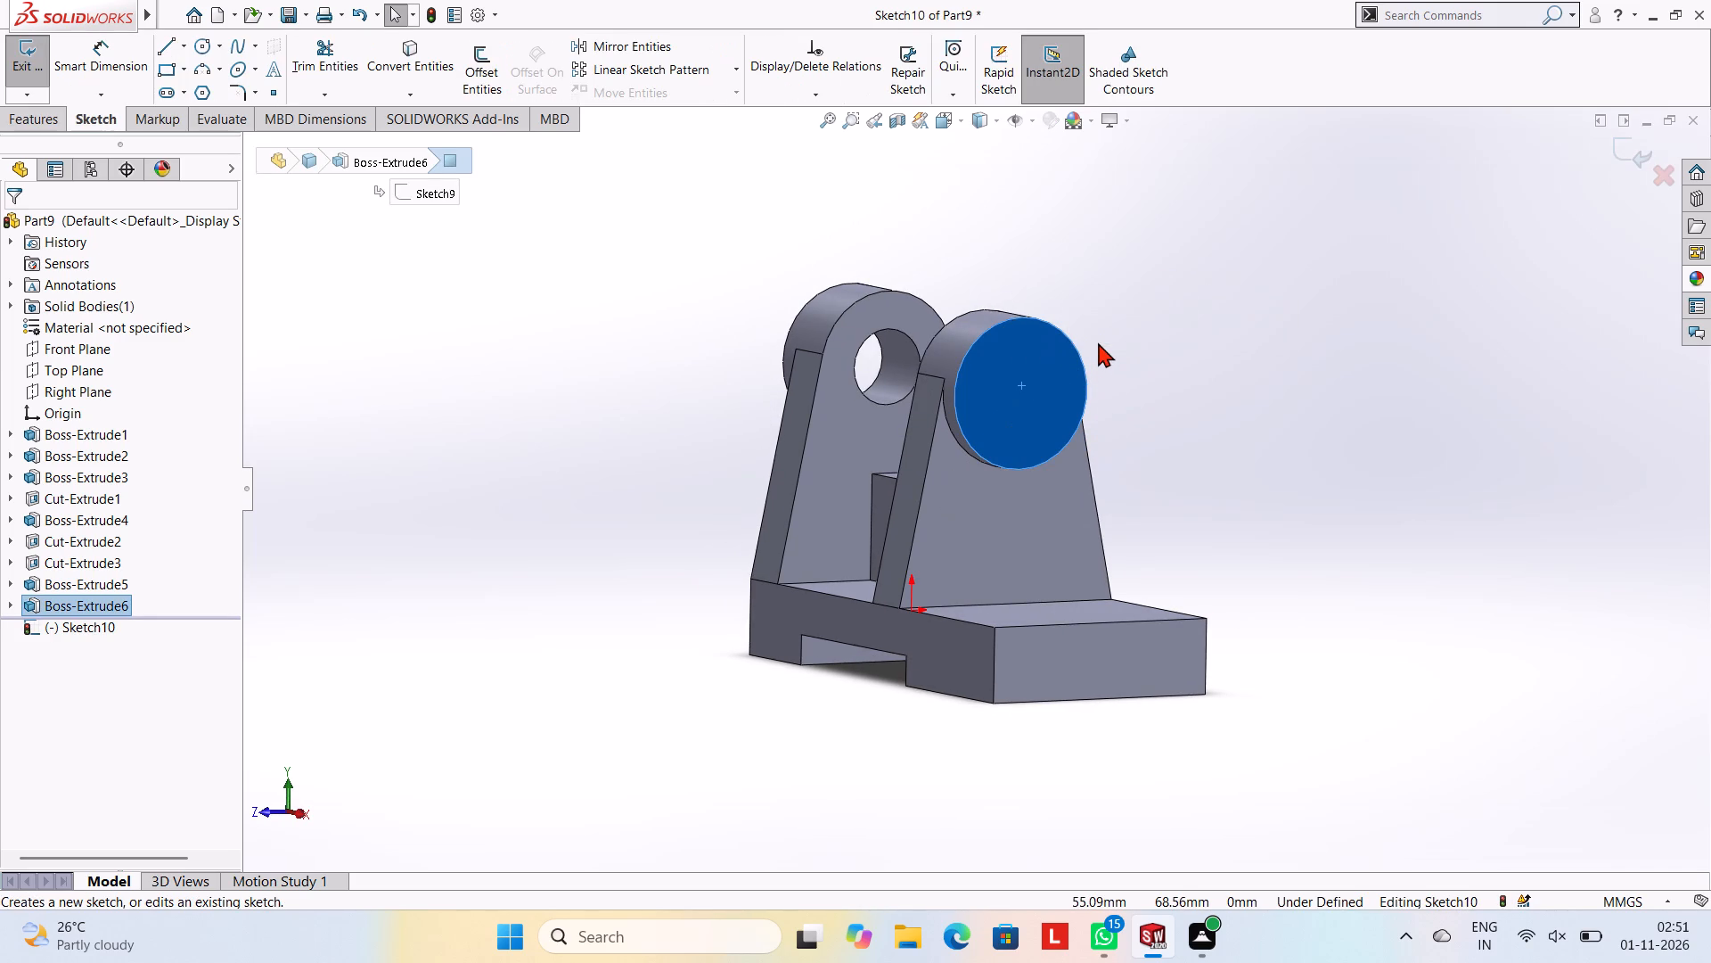
key("ctrl+8")
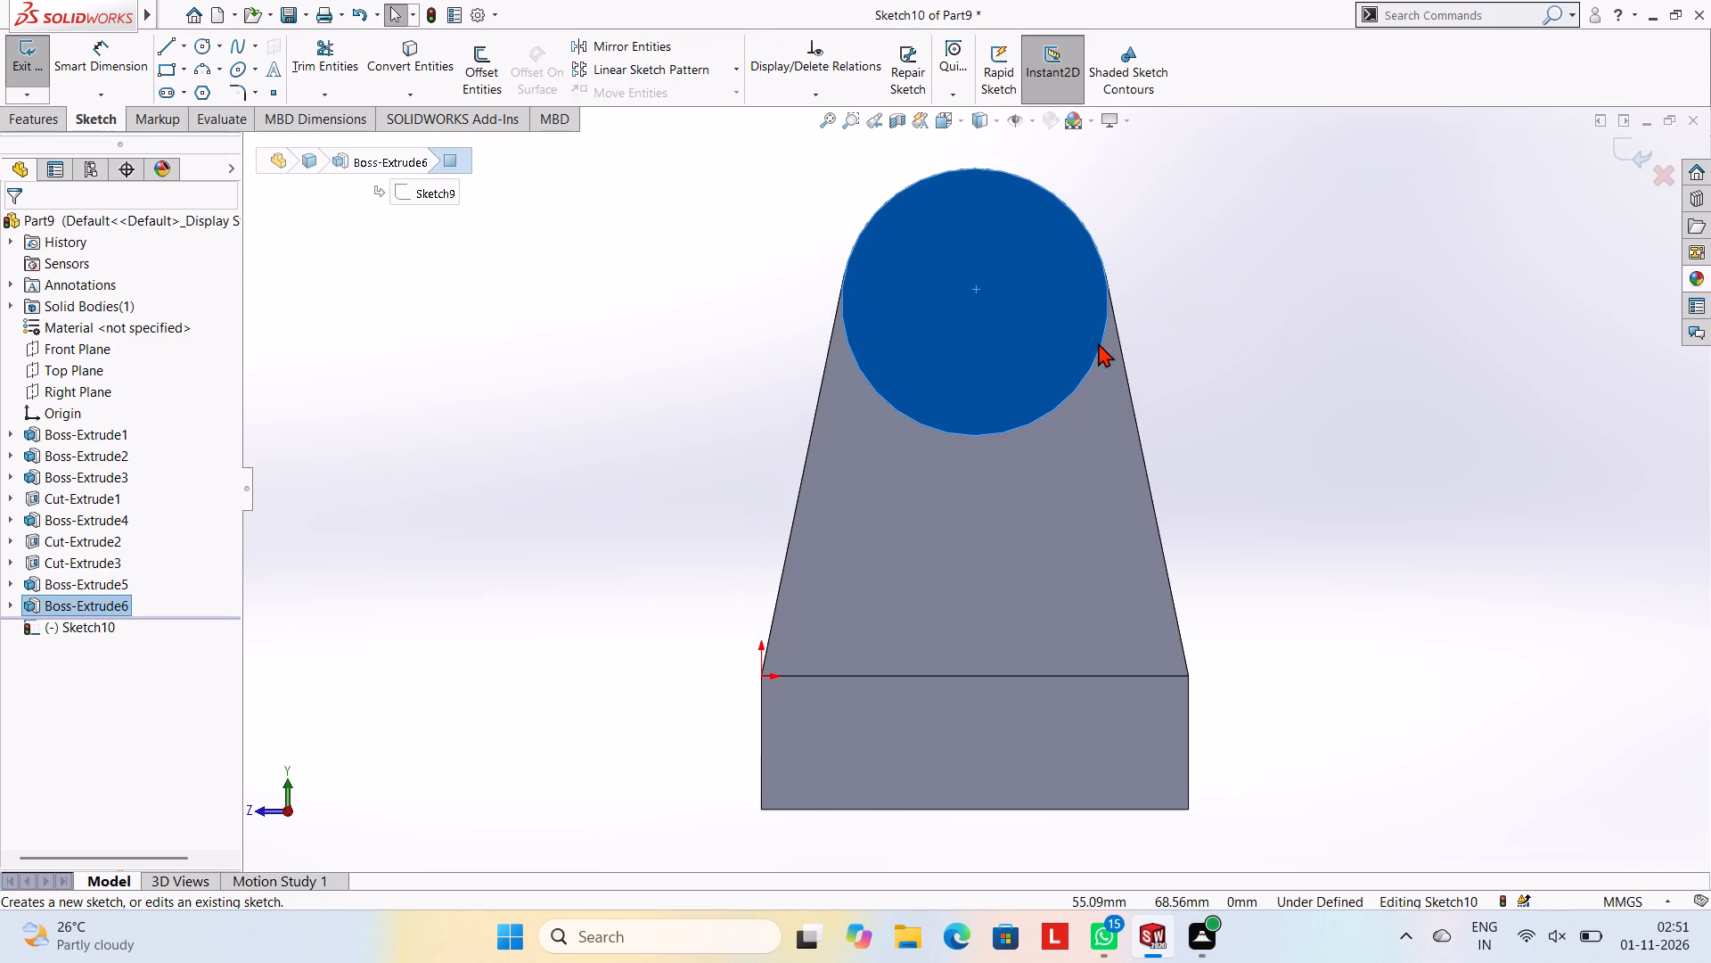
left_click(195, 48)
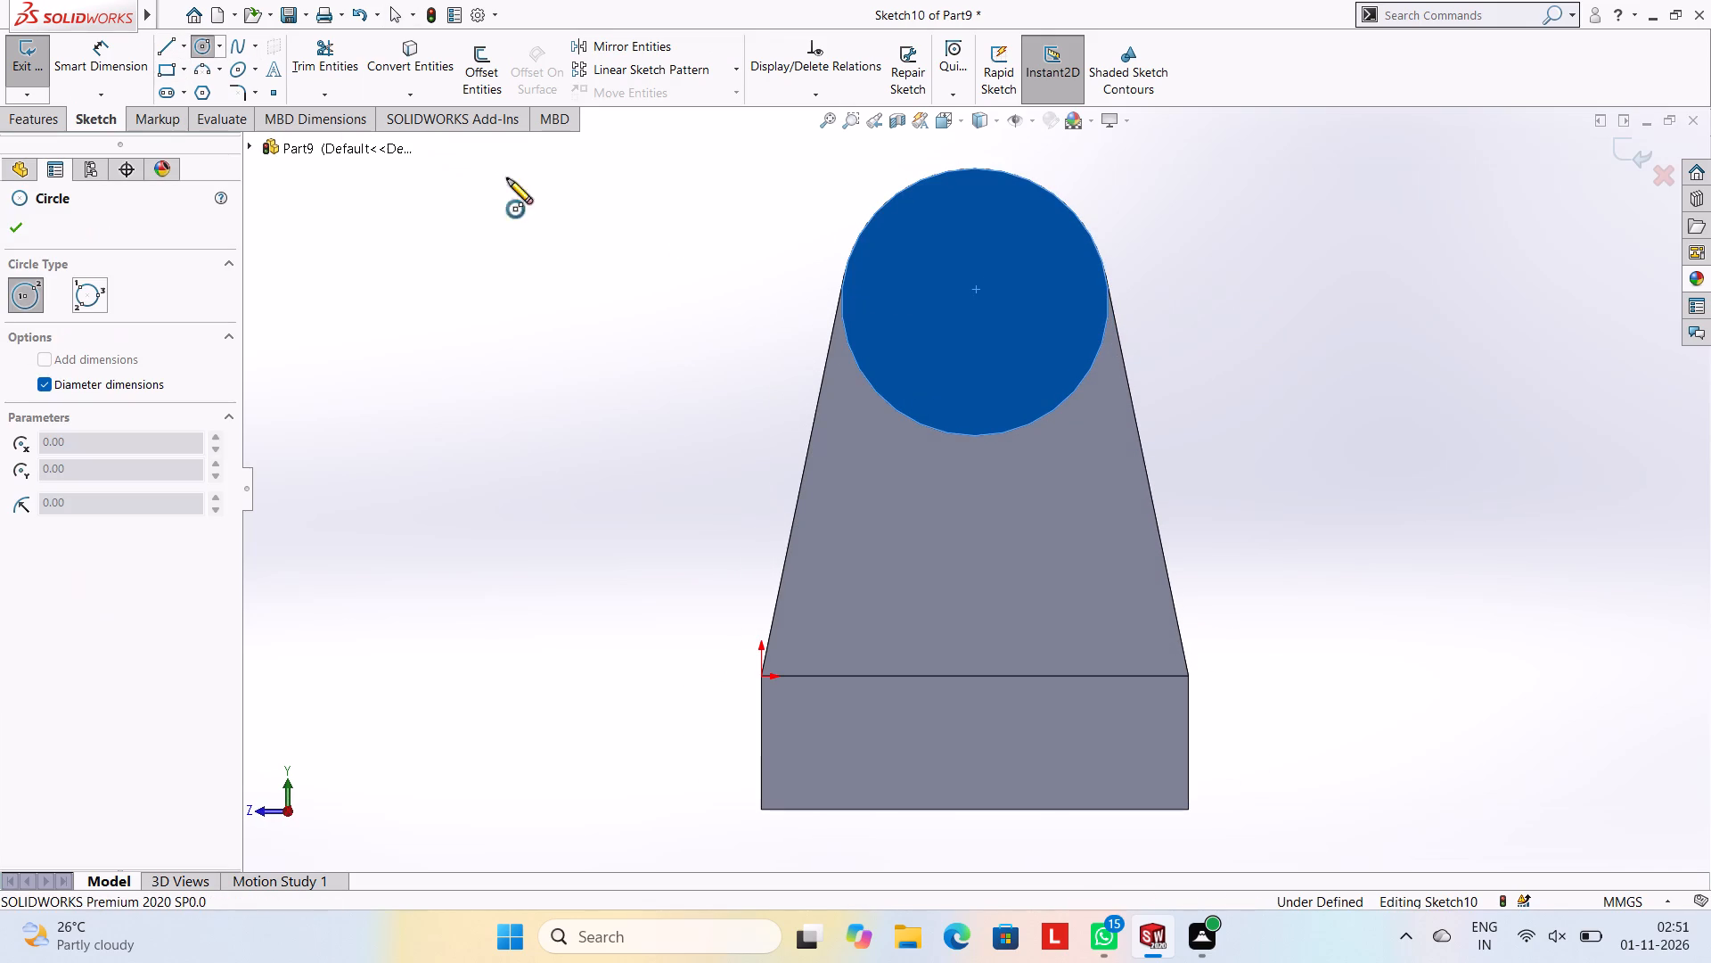
left_click(975, 302)
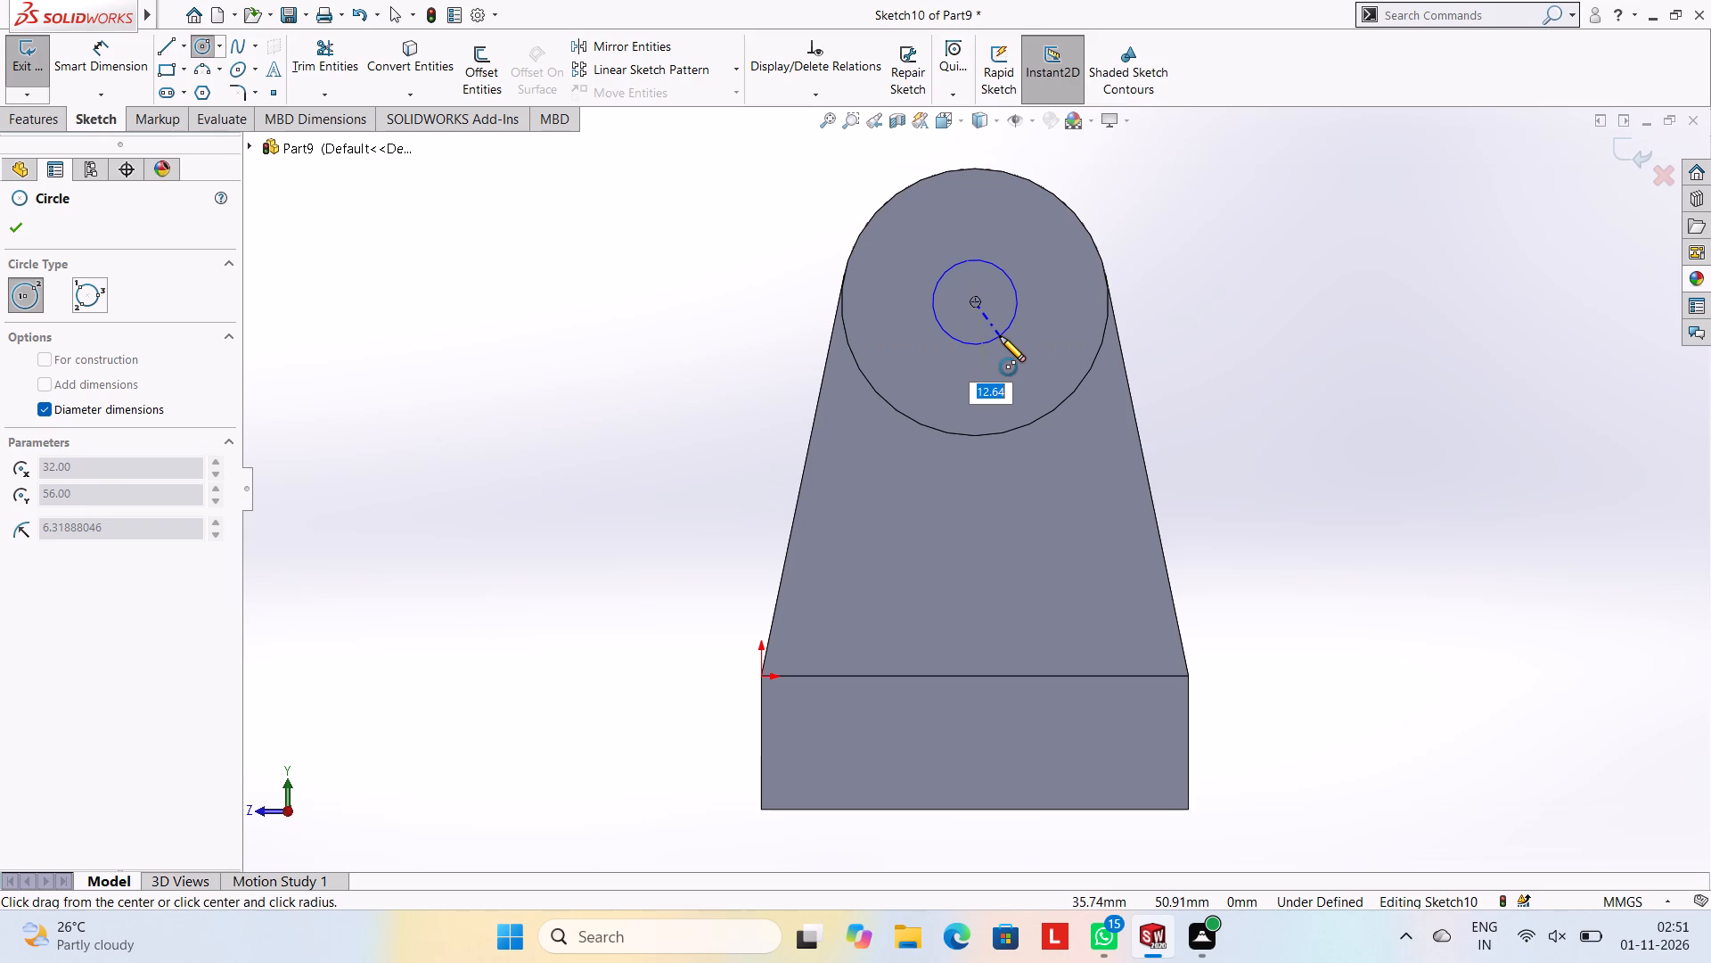
type("20")
key("Return")
key("Escape")
key("Escape")
key("Escape")
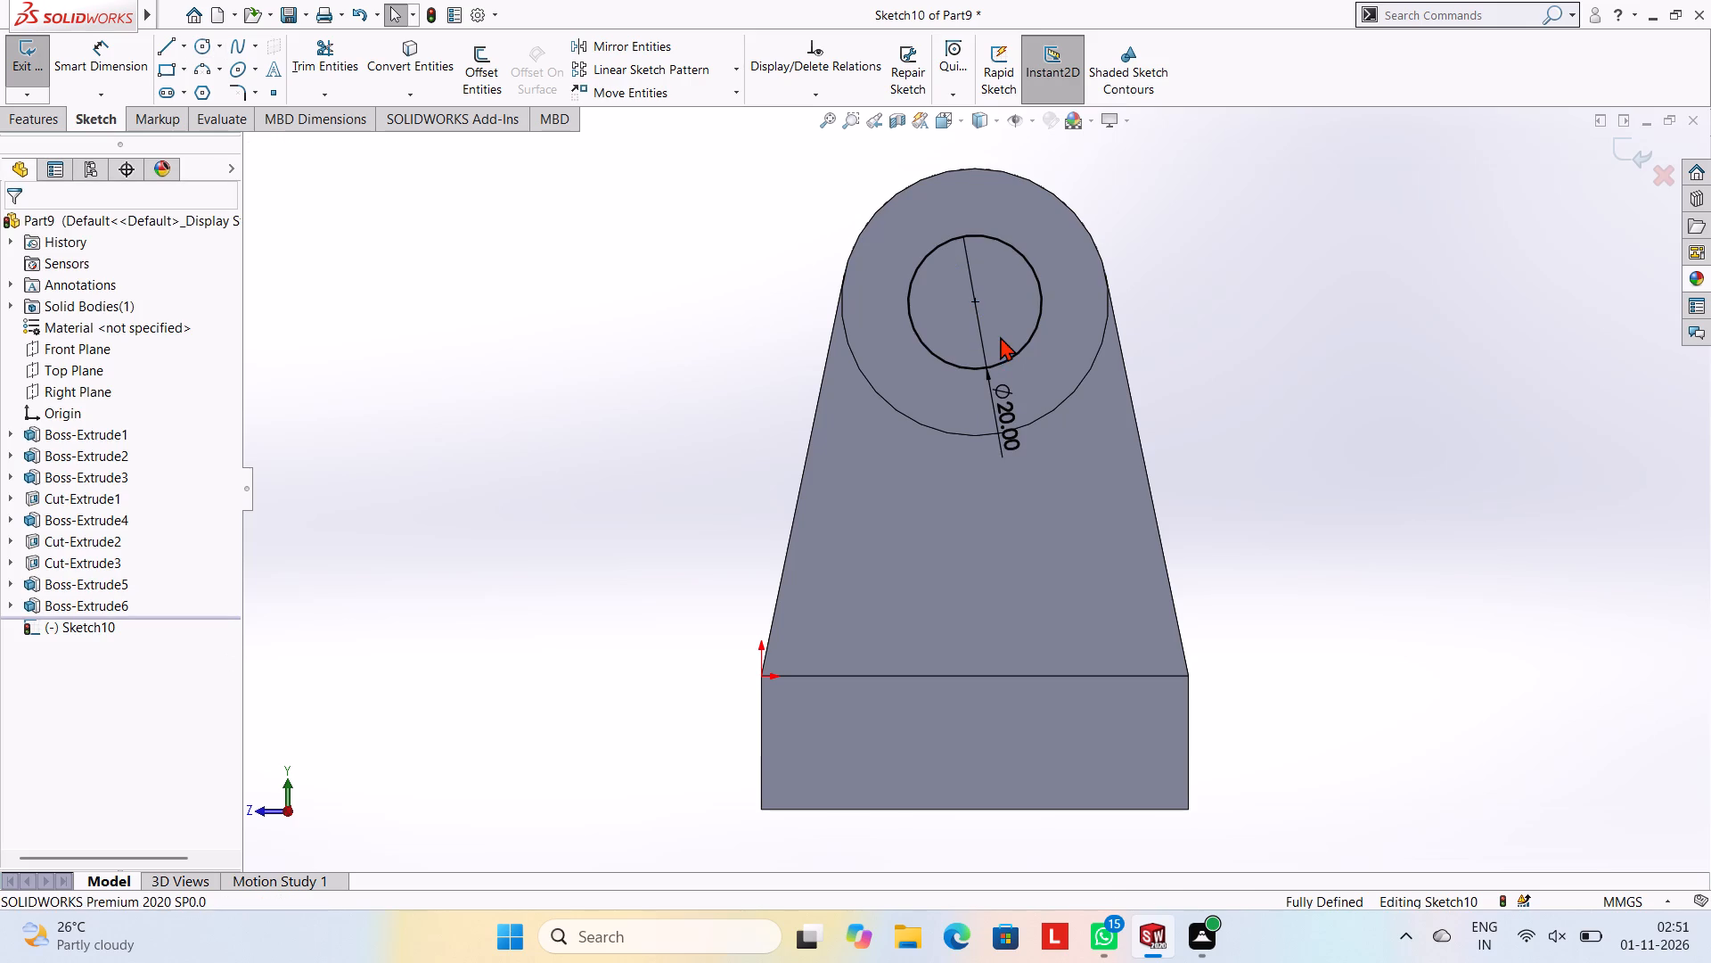
key("Escape")
Cut the 20 mm circle 30 mm blind through the second upright and its boss.
middle_click_drag(582, 361, 699, 422)
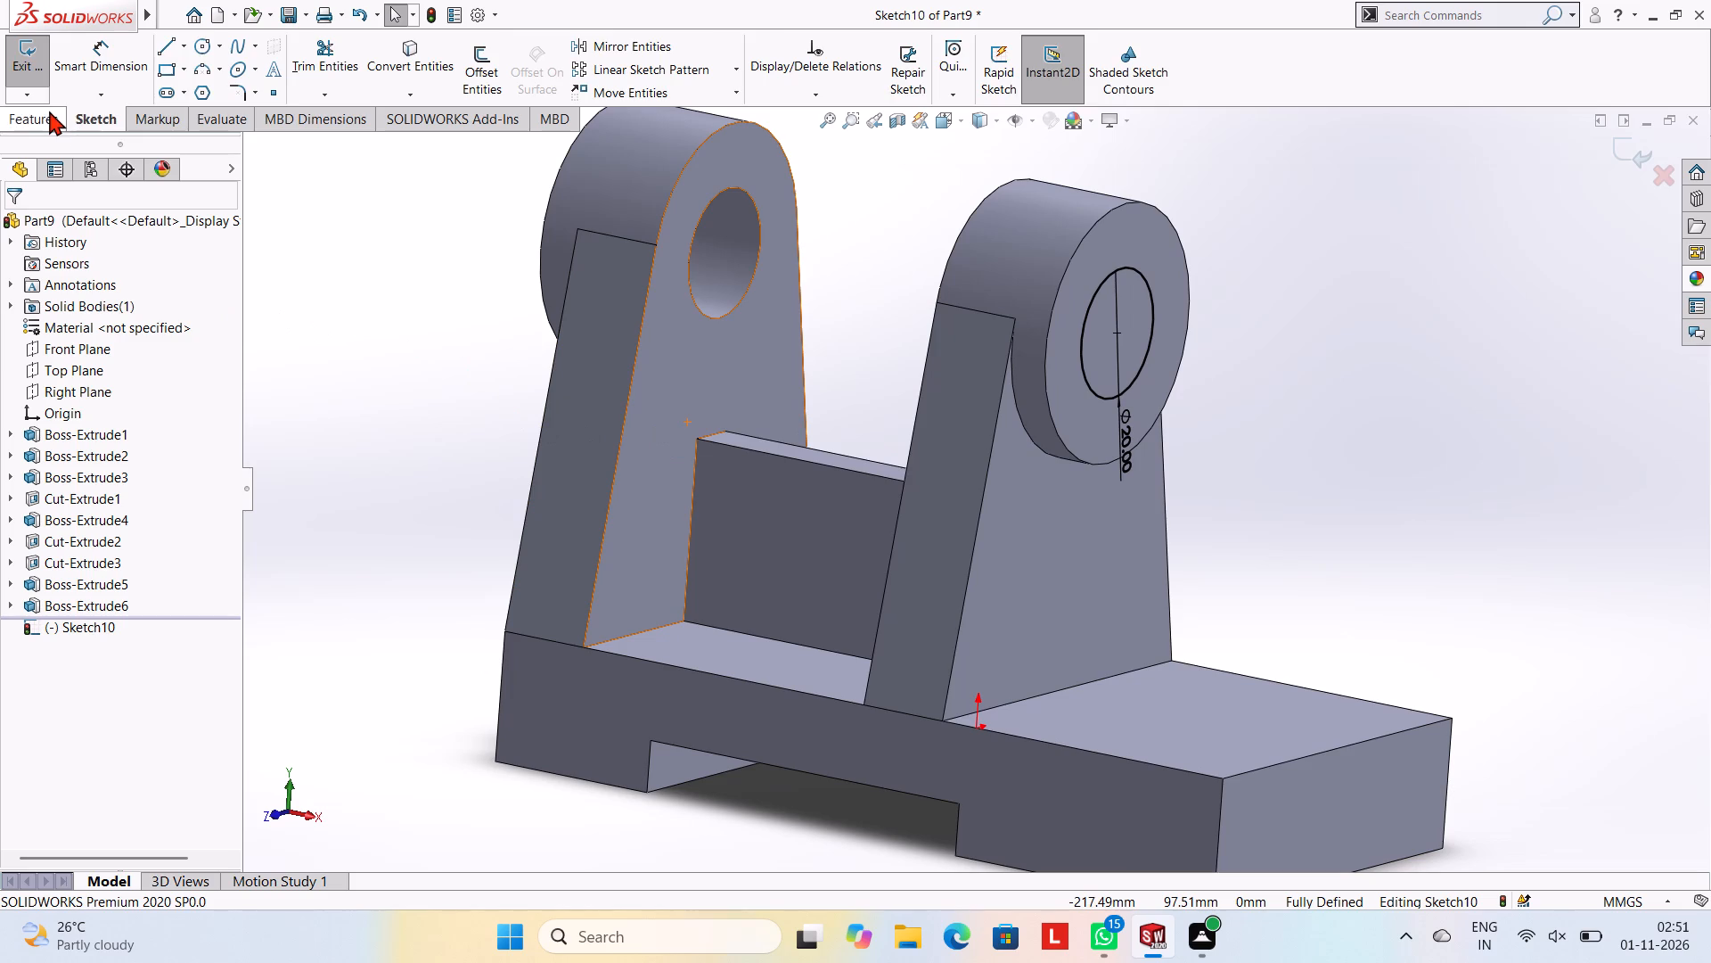
left_click(49, 111)
left_click(294, 70)
middle_click_drag(719, 267, 763, 266)
left_click(126, 436)
key("BackSpace")
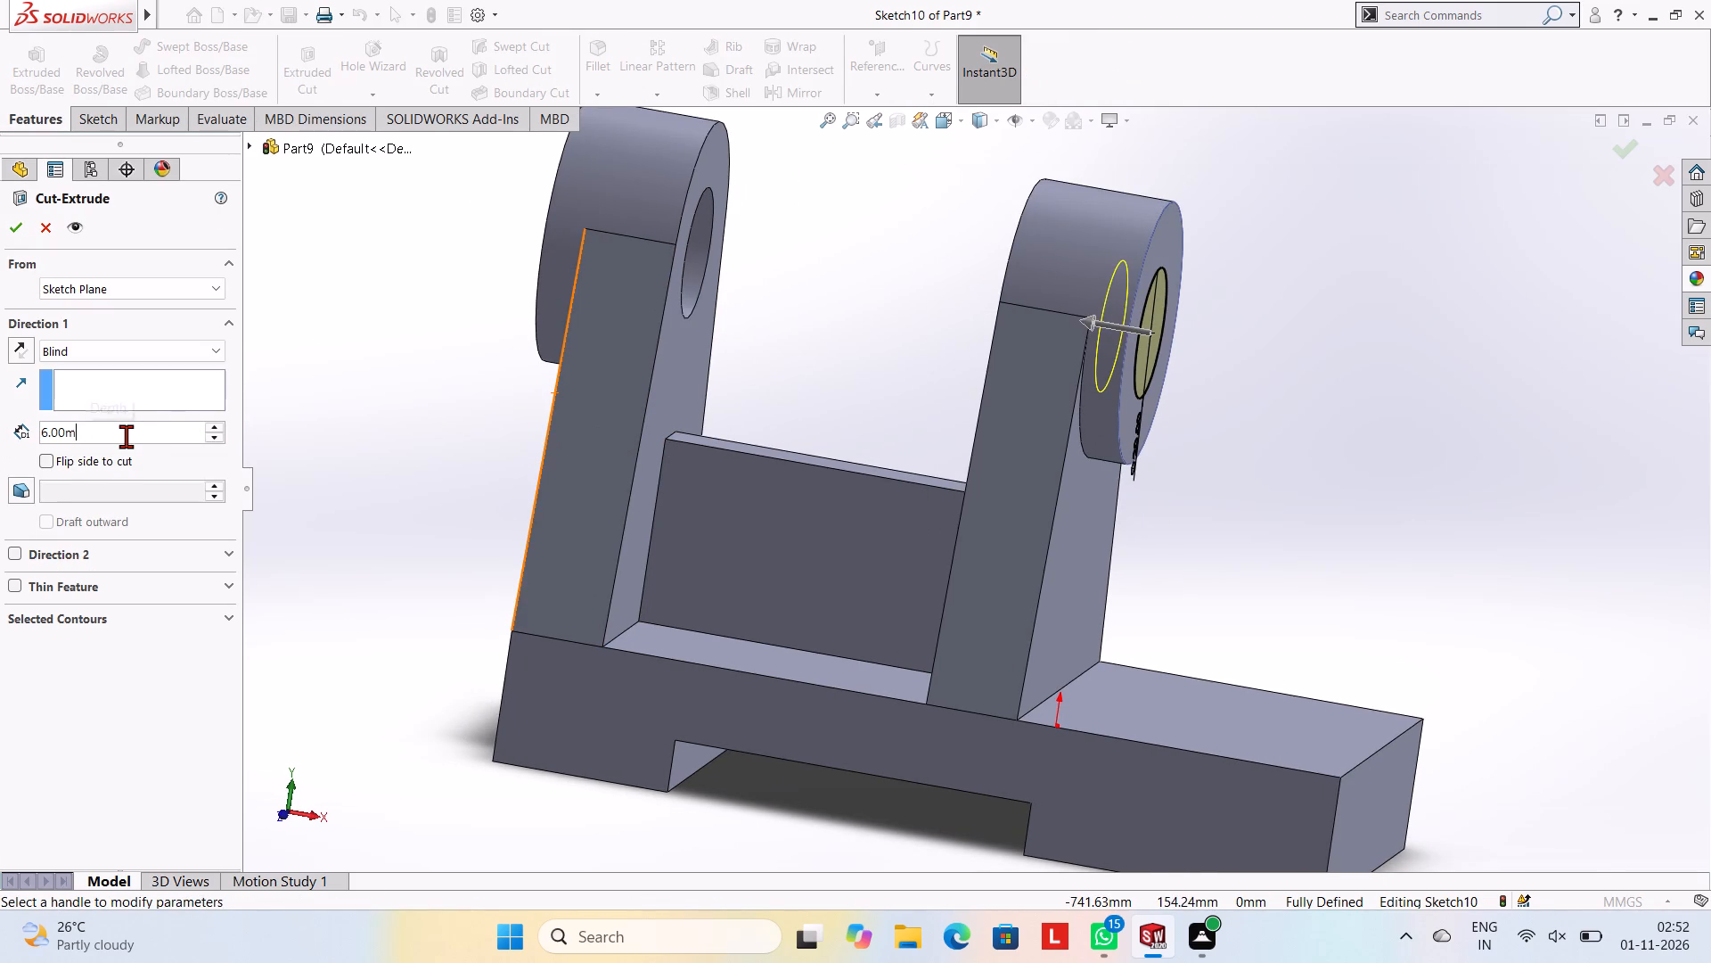
key("BackSpace")
key("BackSpace")
key("BackSpace")
key("BackSpace")
key("BackSpace")
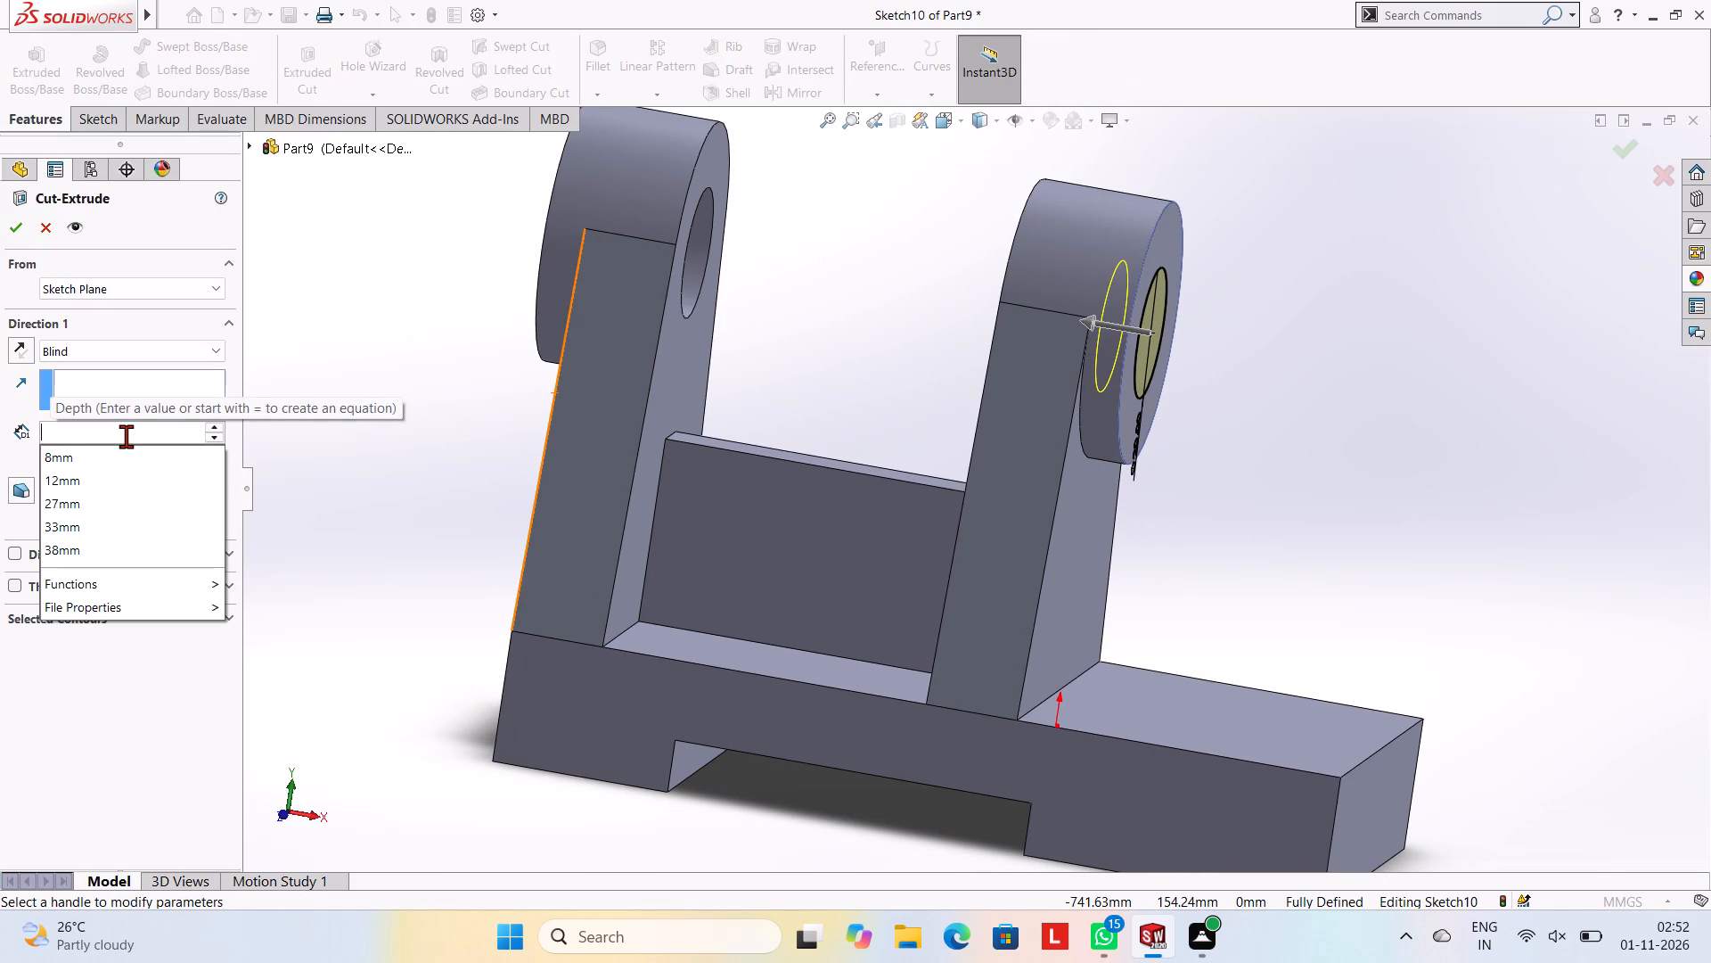
type("30")
key("Return")
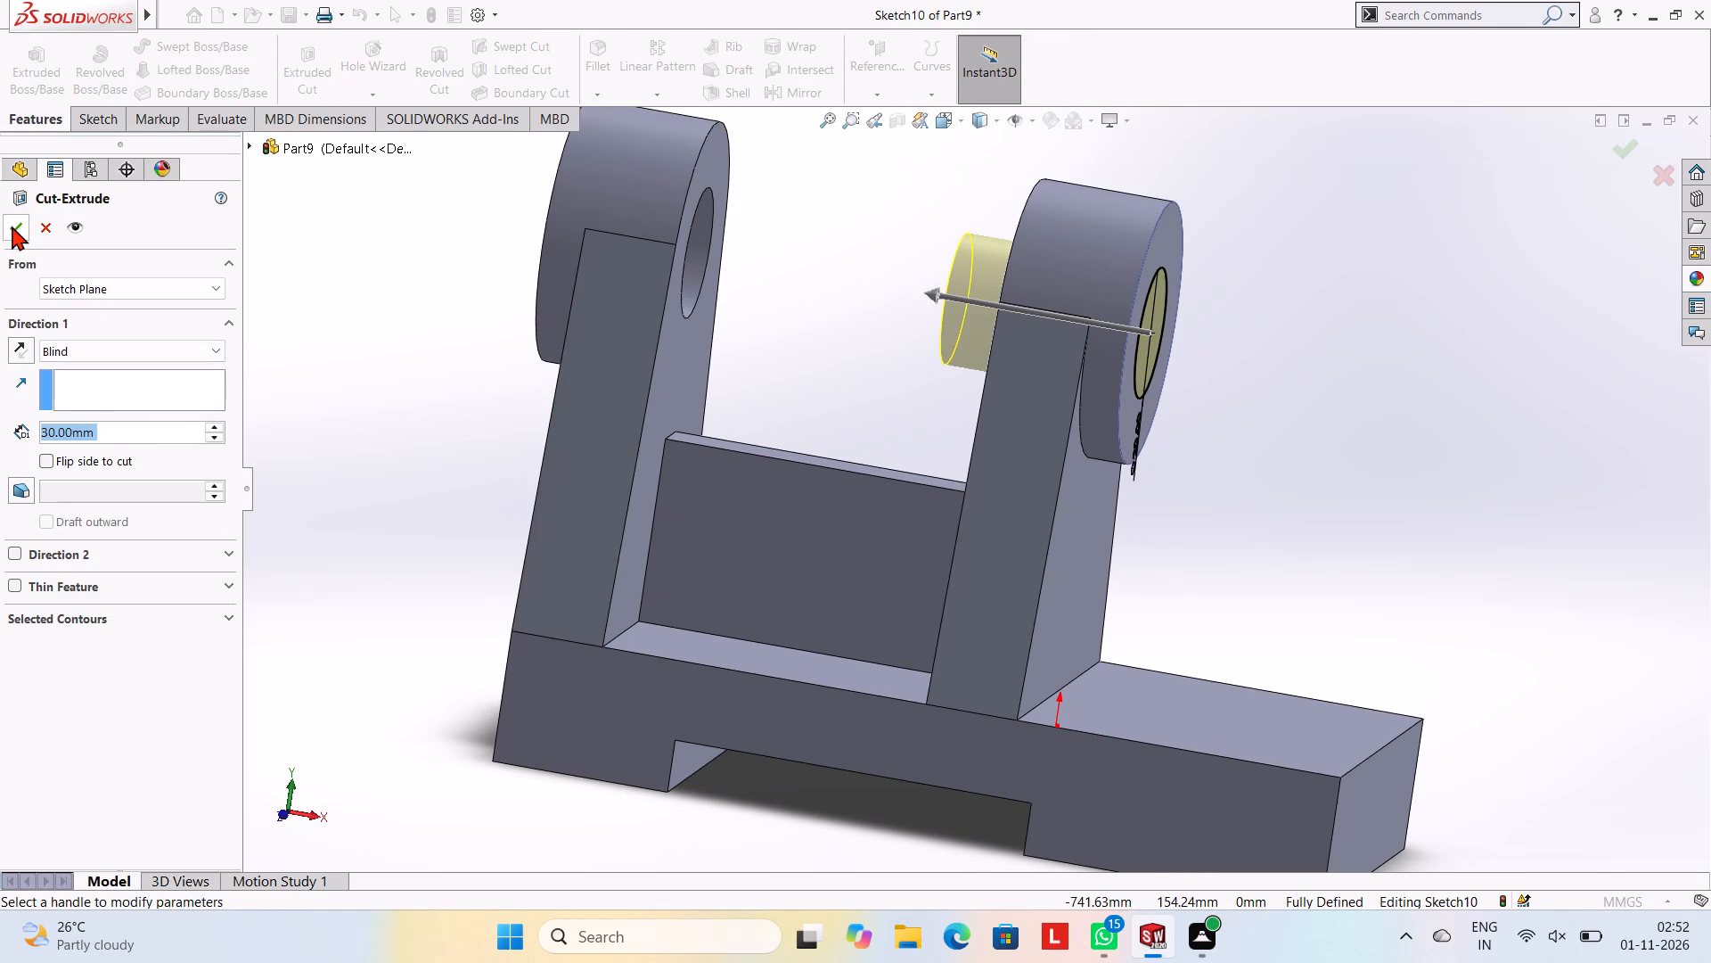
left_click(12, 226)
left_click(408, 294)
Start a sketch on the base's long side face and draw a 28 mm vertical line up from the foot of the second upright's outer edge.
scroll(591, 407, "up", 2)
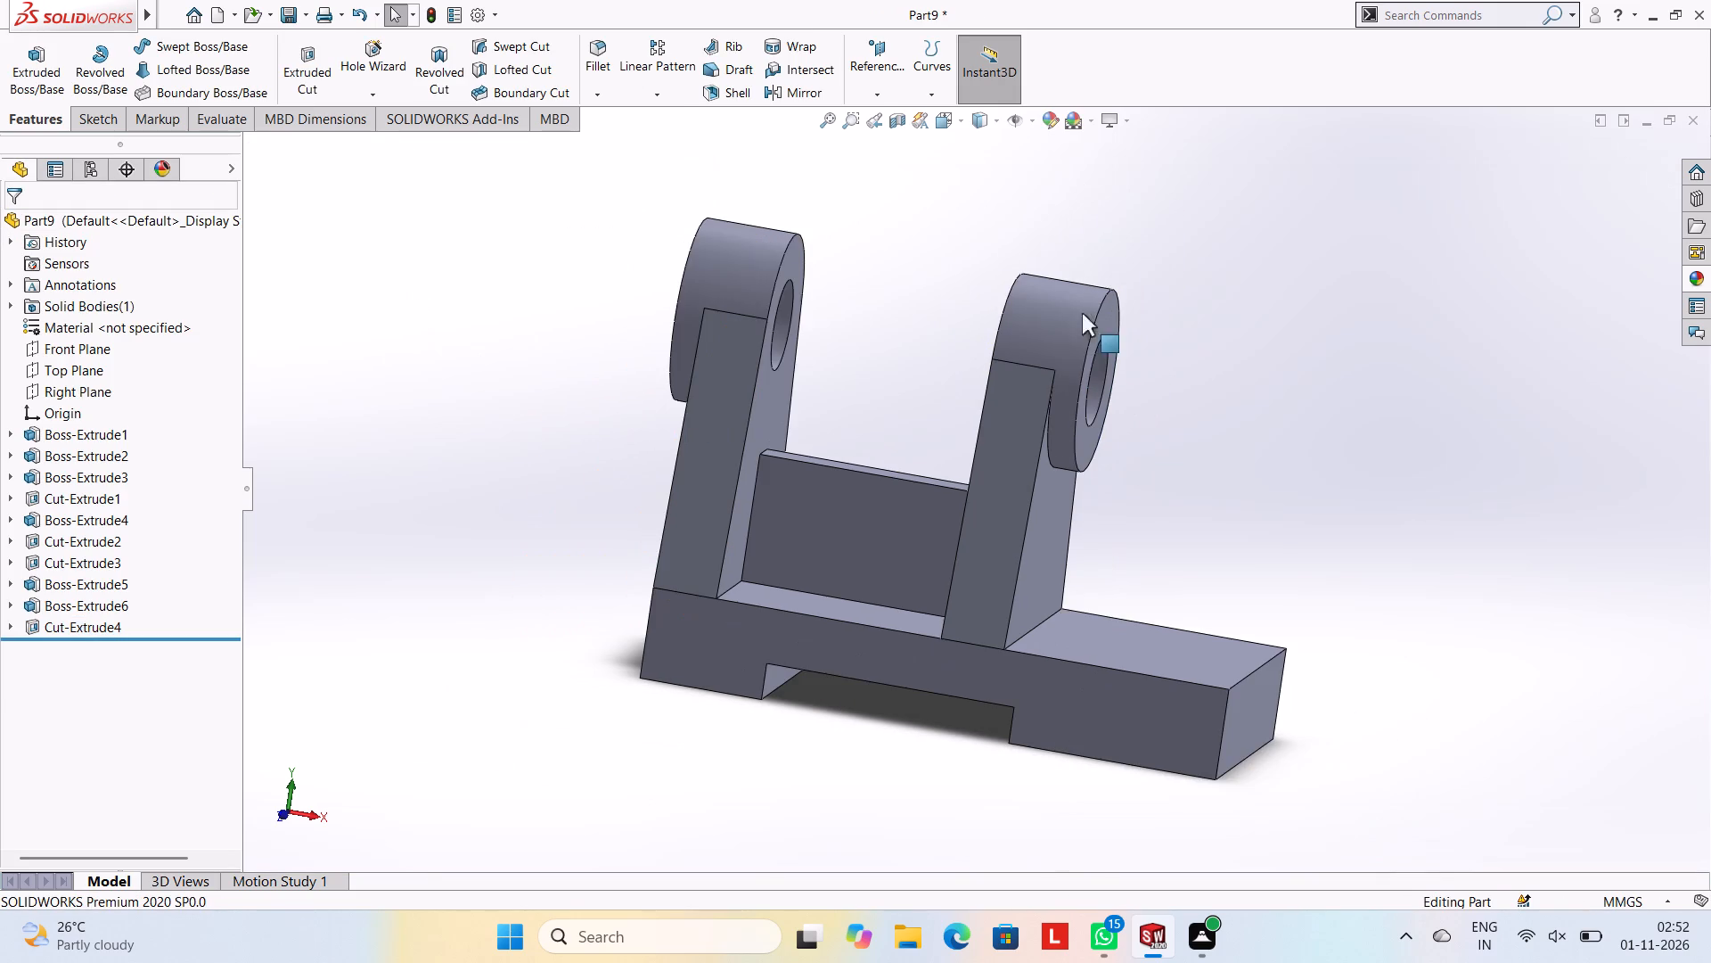
middle_click_drag(1105, 281, 1058, 259)
key("Escape")
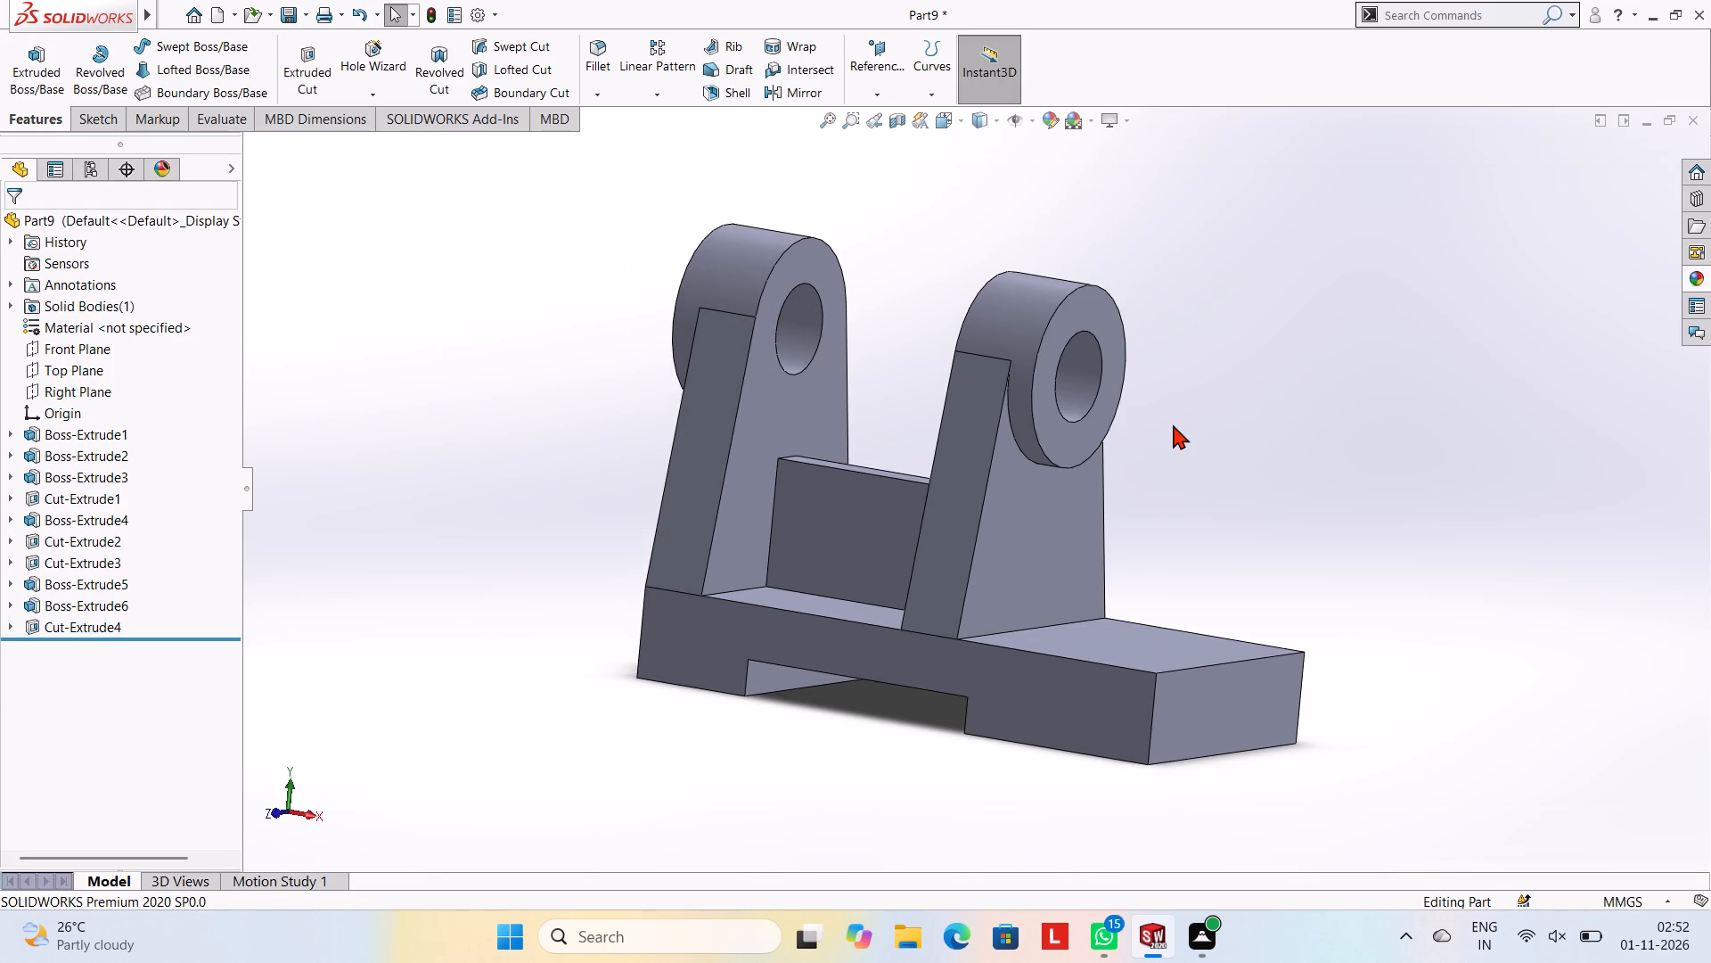
middle_click_drag(1225, 354, 1197, 354)
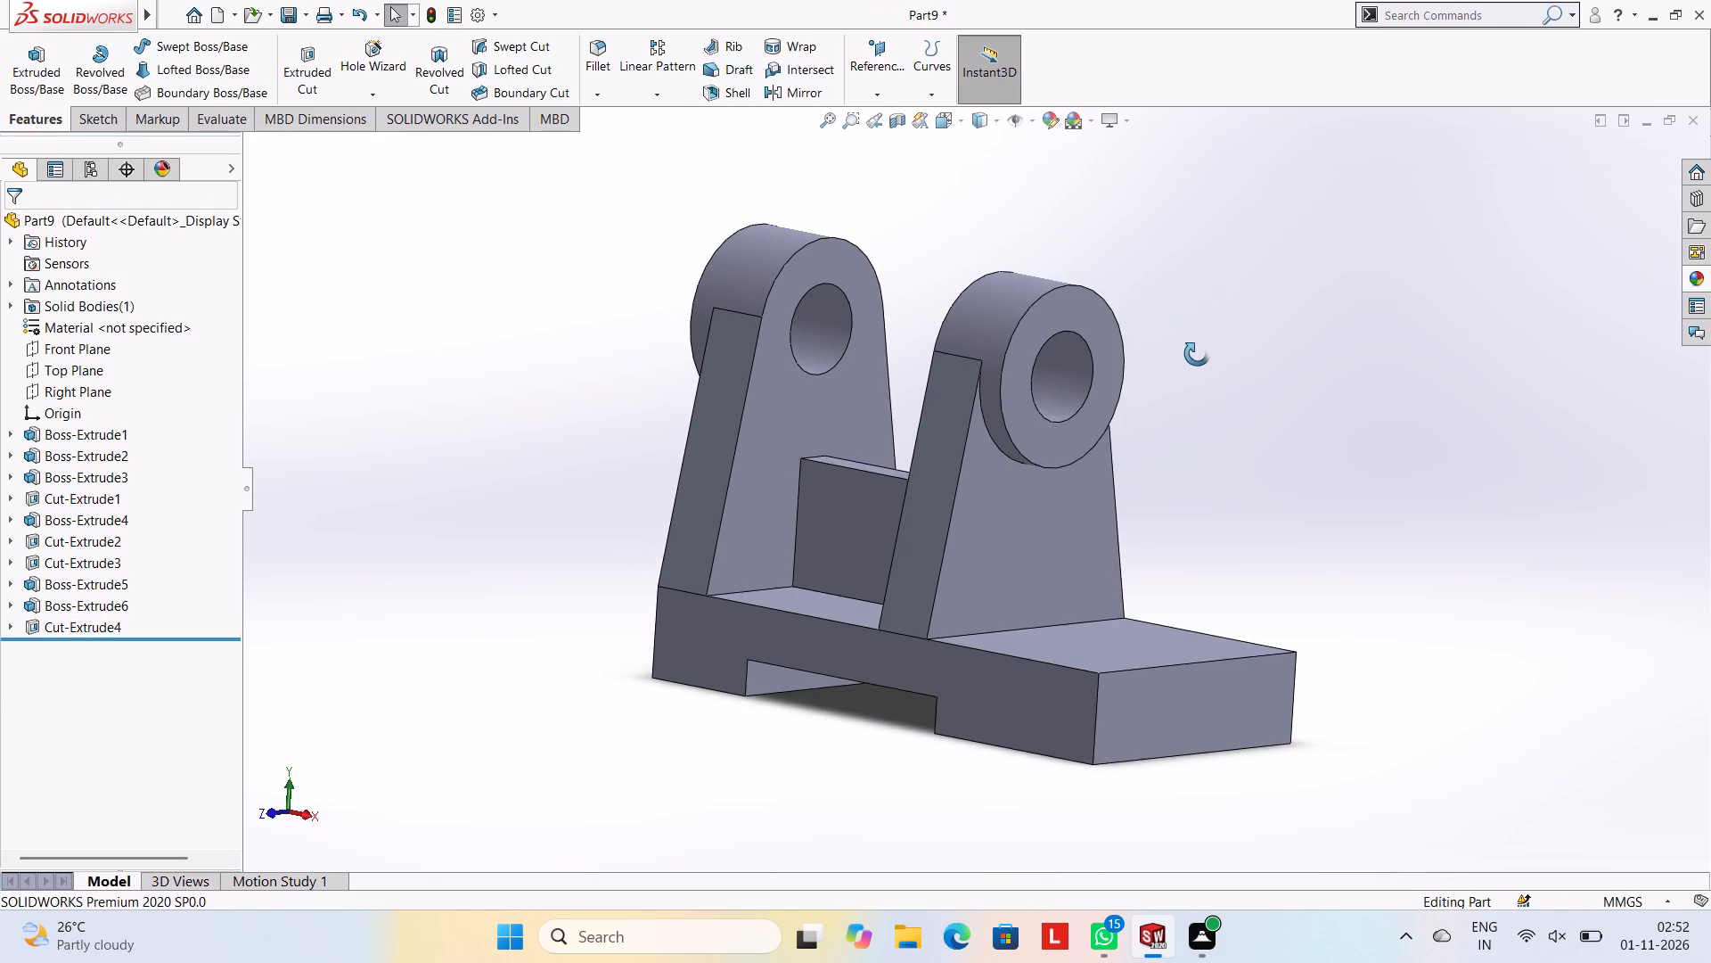
middle_click_drag(1197, 354, 1196, 354)
scroll(1184, 358, "up", 2)
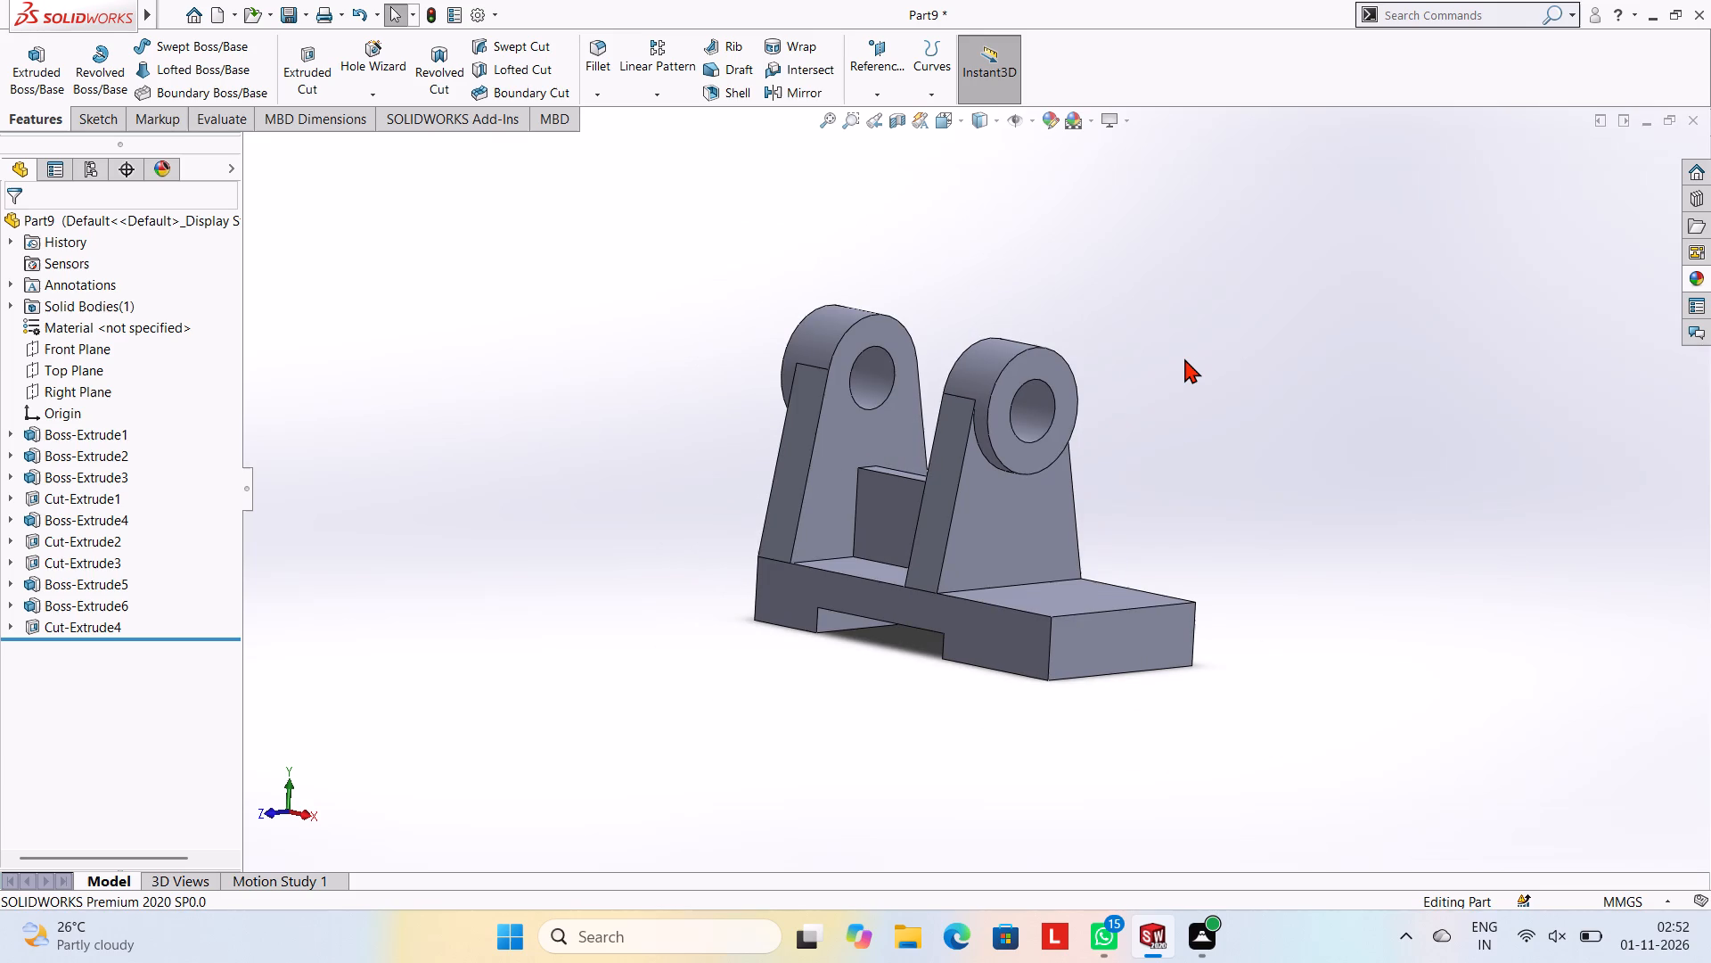
left_click(958, 611)
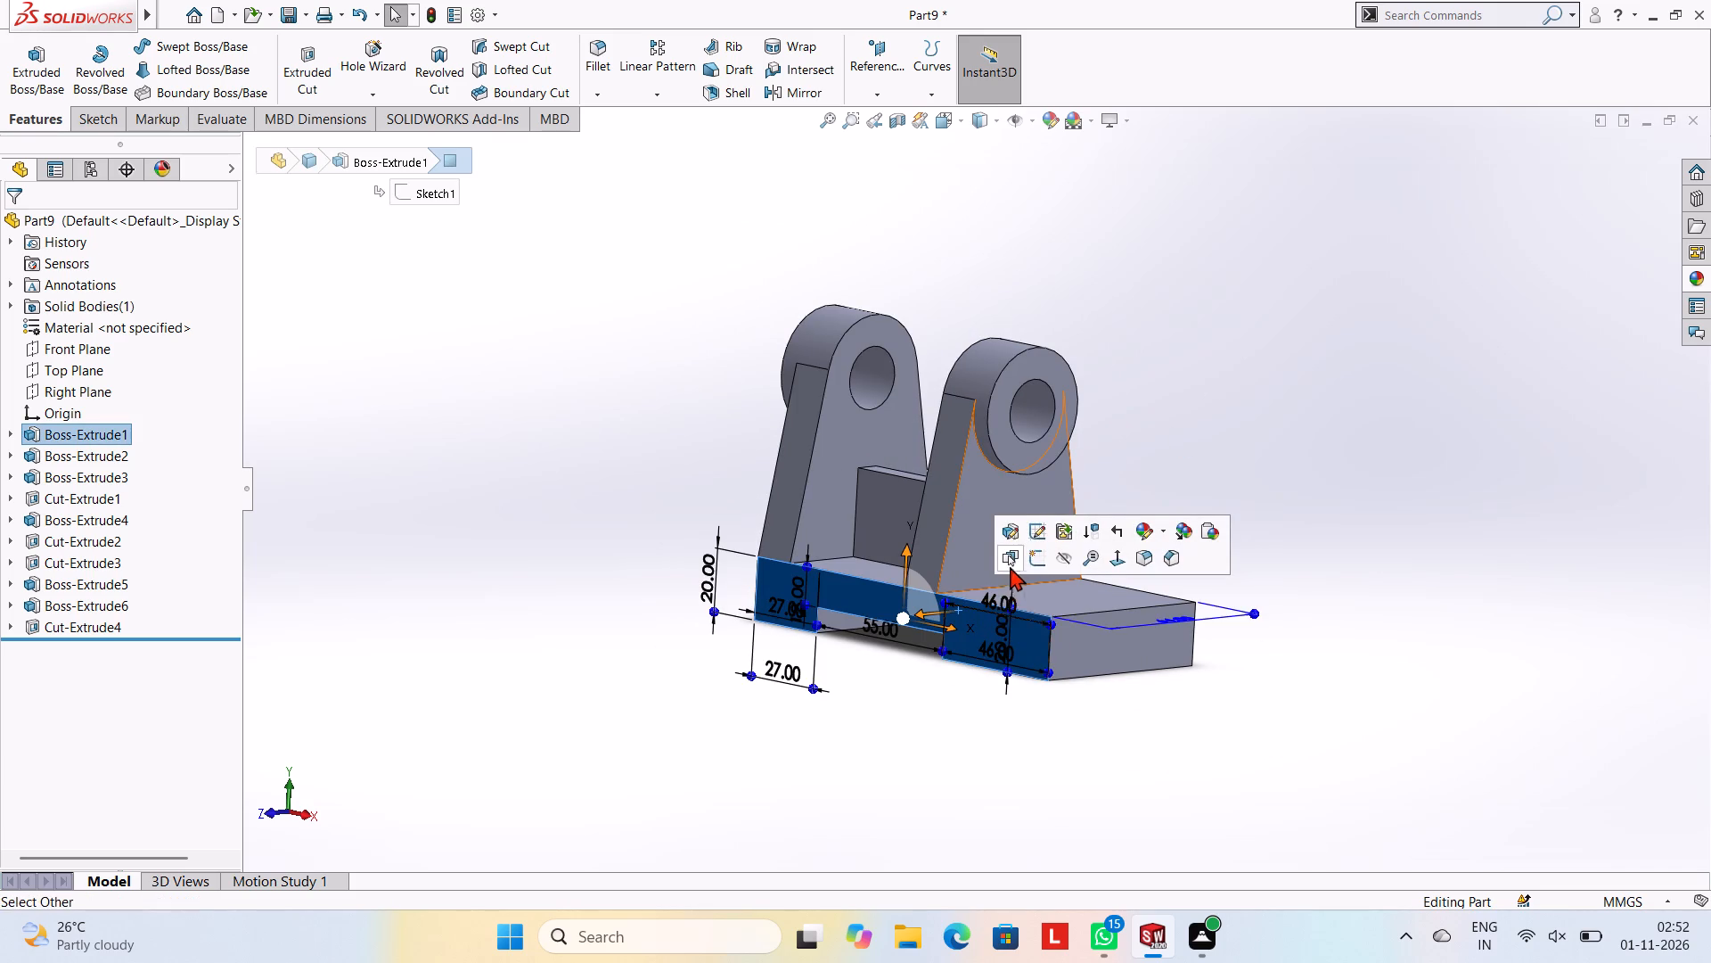
left_click(1031, 563)
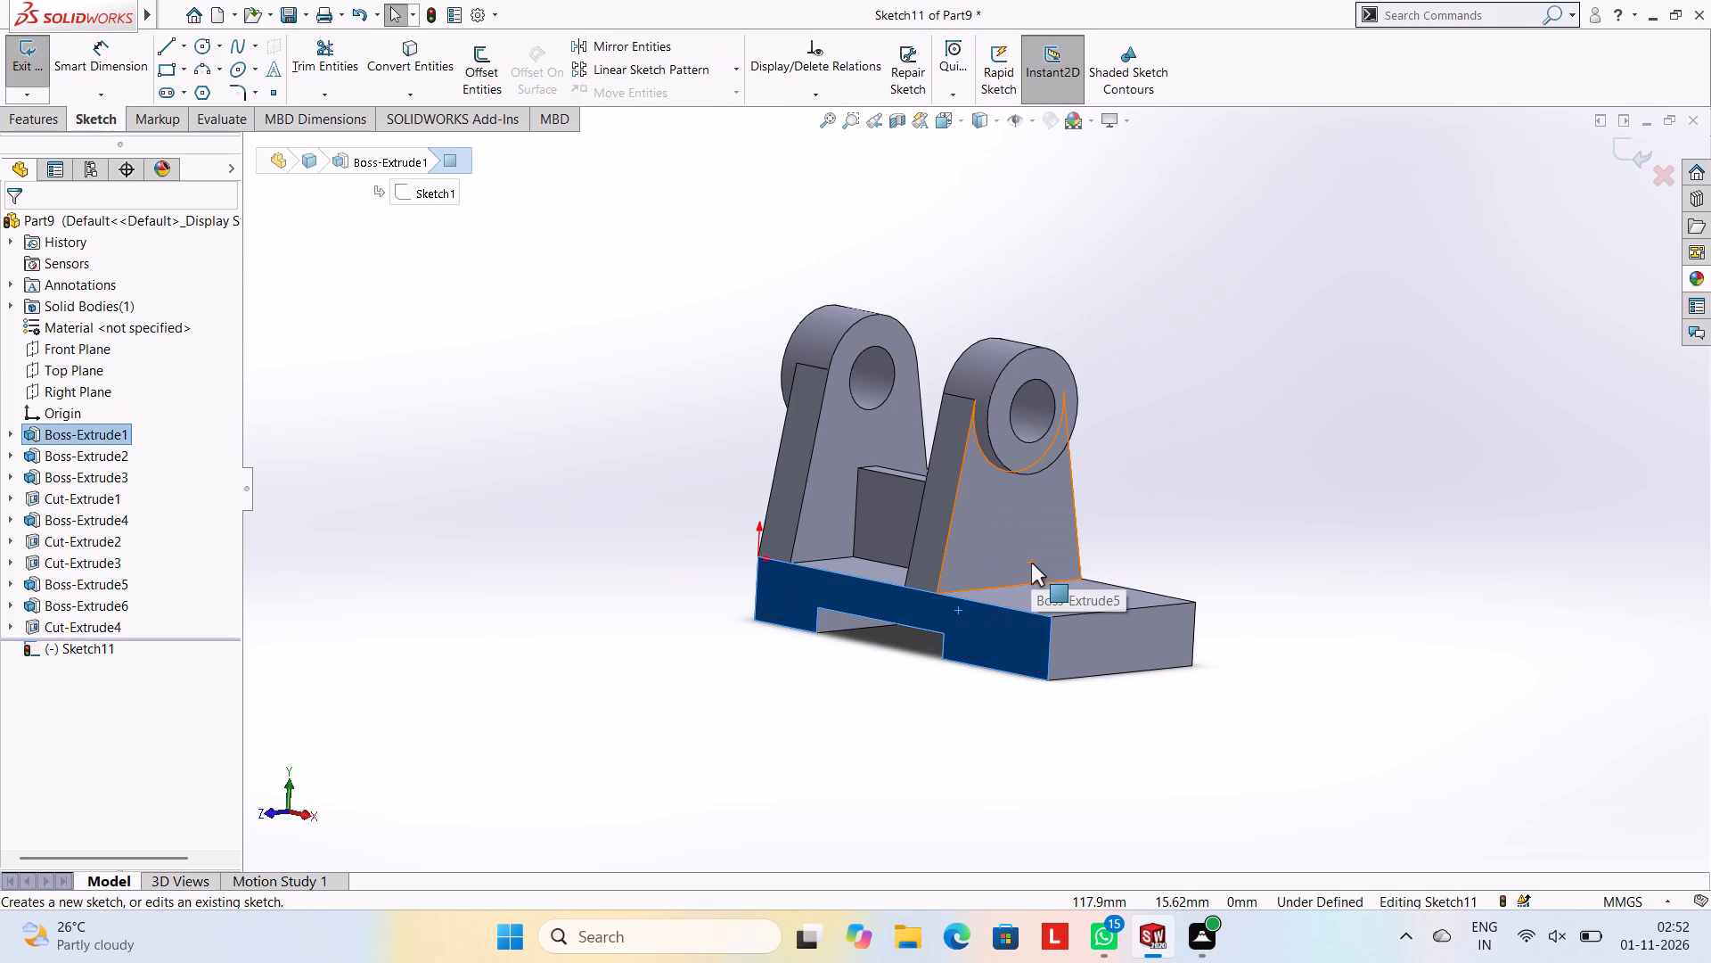
key("ctrl+8")
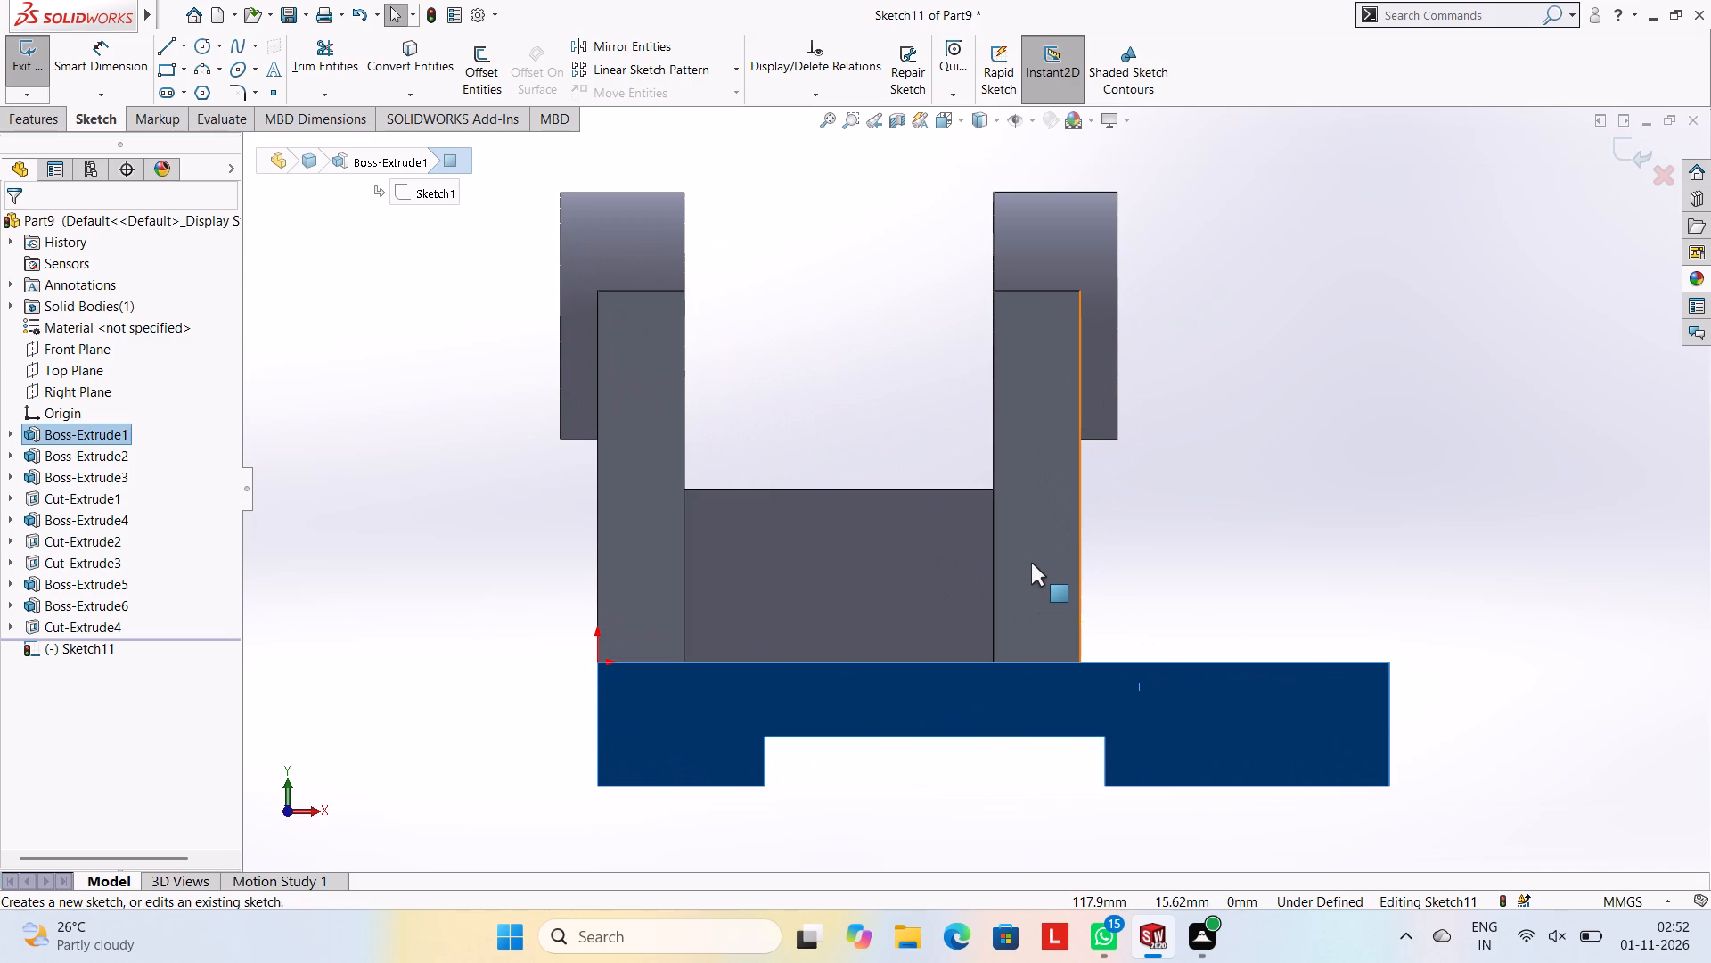
left_click(161, 47)
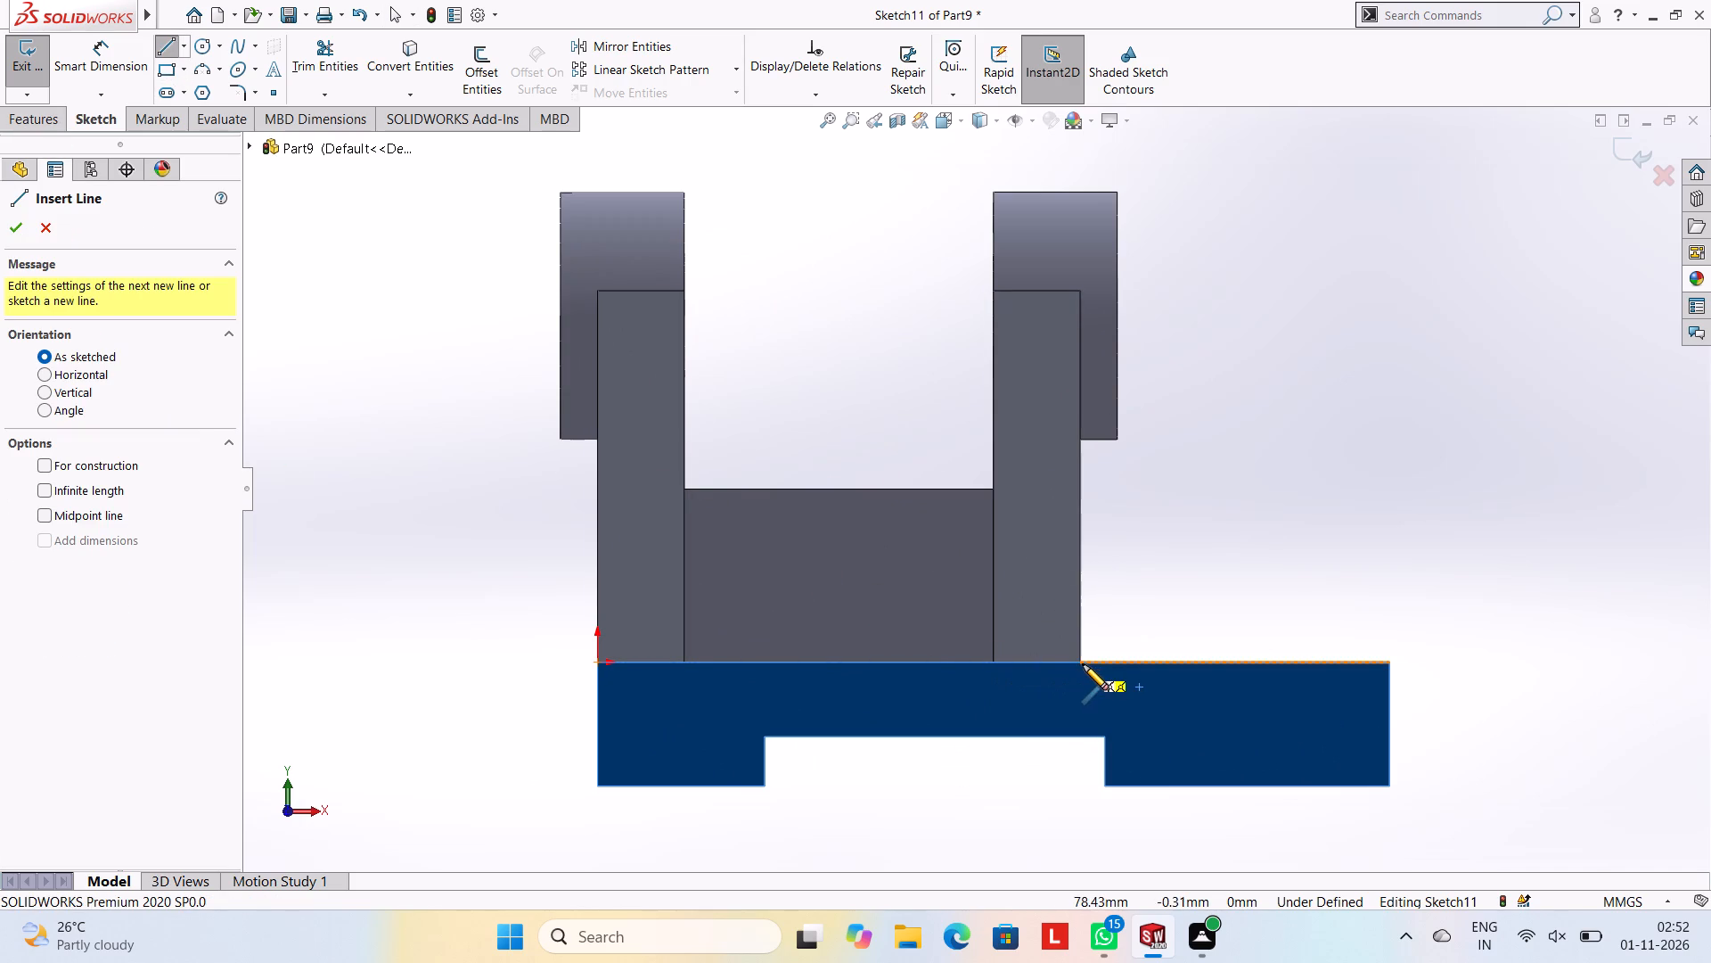
left_click(1081, 663)
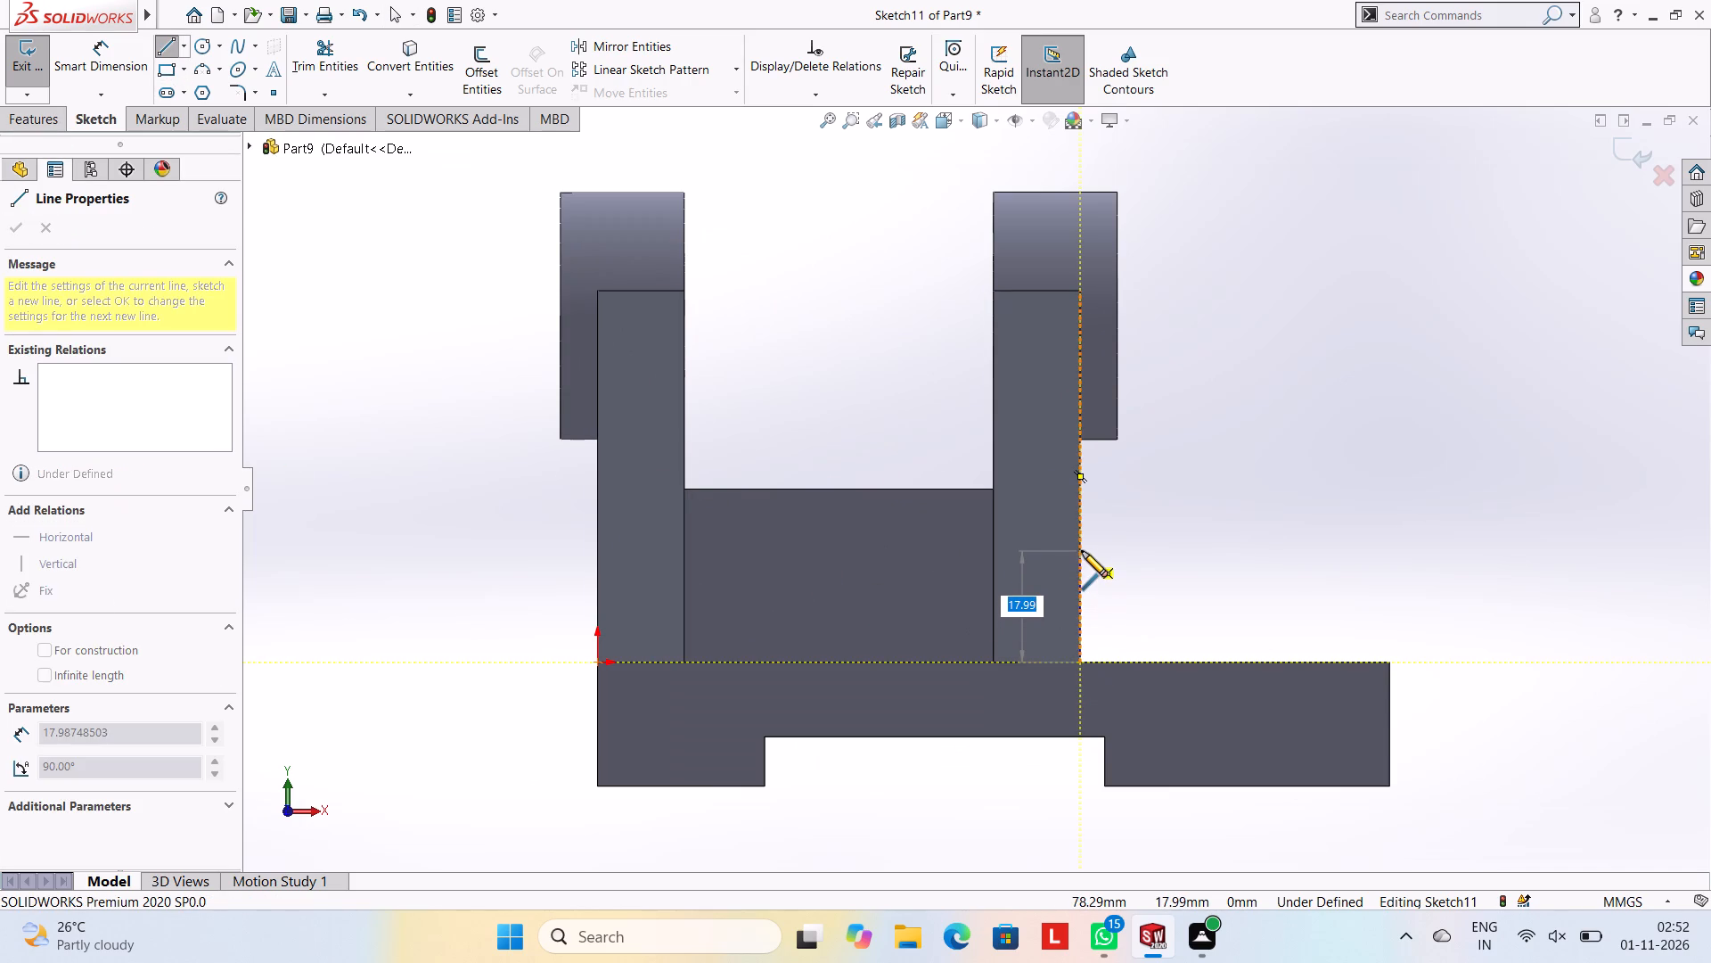
type("28")
key("Return")
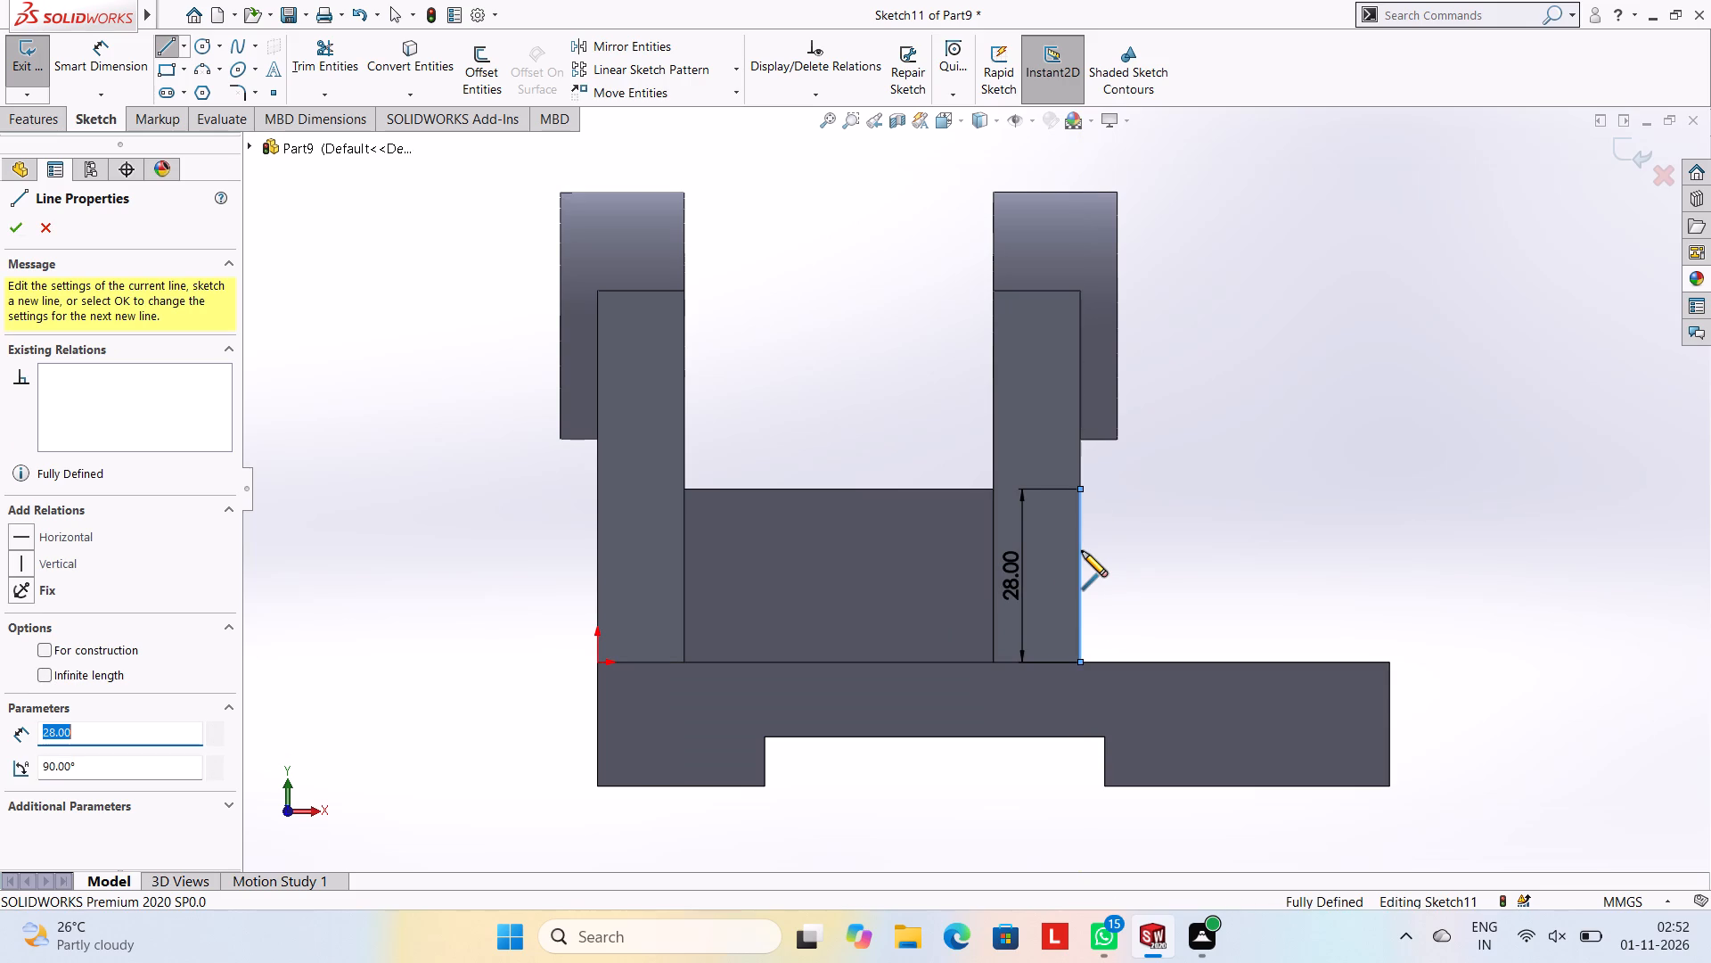
Close the triangle with a slanted line to the base's outer top corner and a horizontal line back to the upright's foot.
left_click(1390, 663)
left_click(1080, 664)
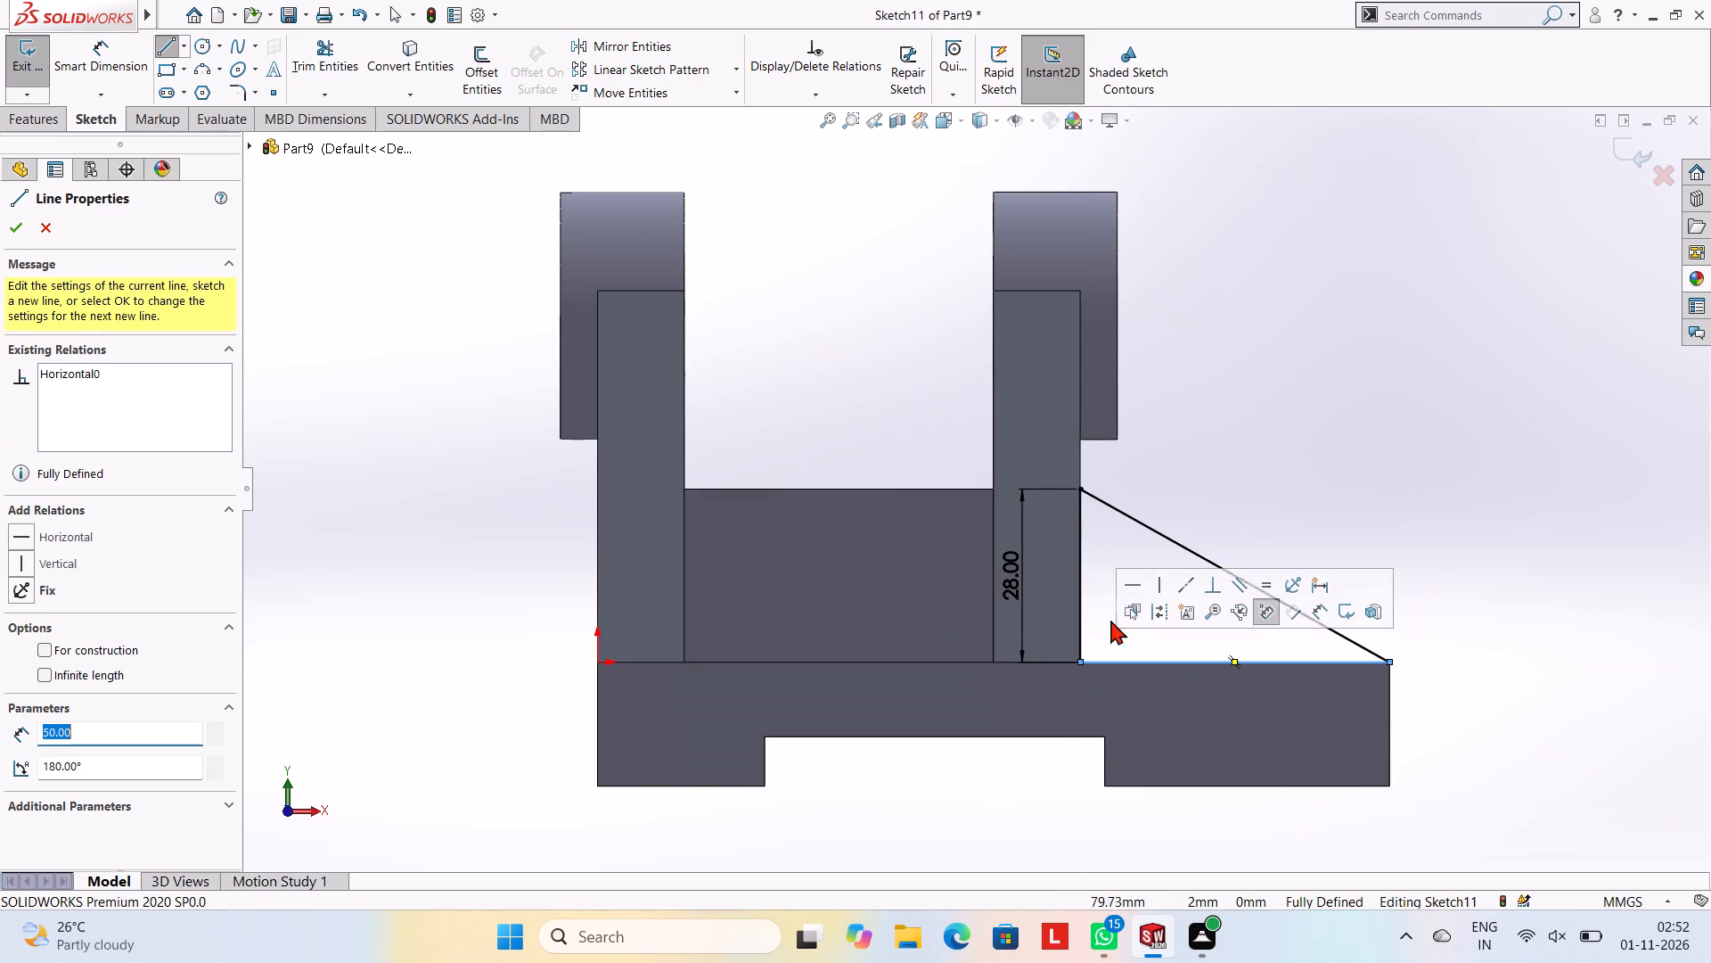
key("Escape")
key("Escape")
key("Escape")
key("Escape")
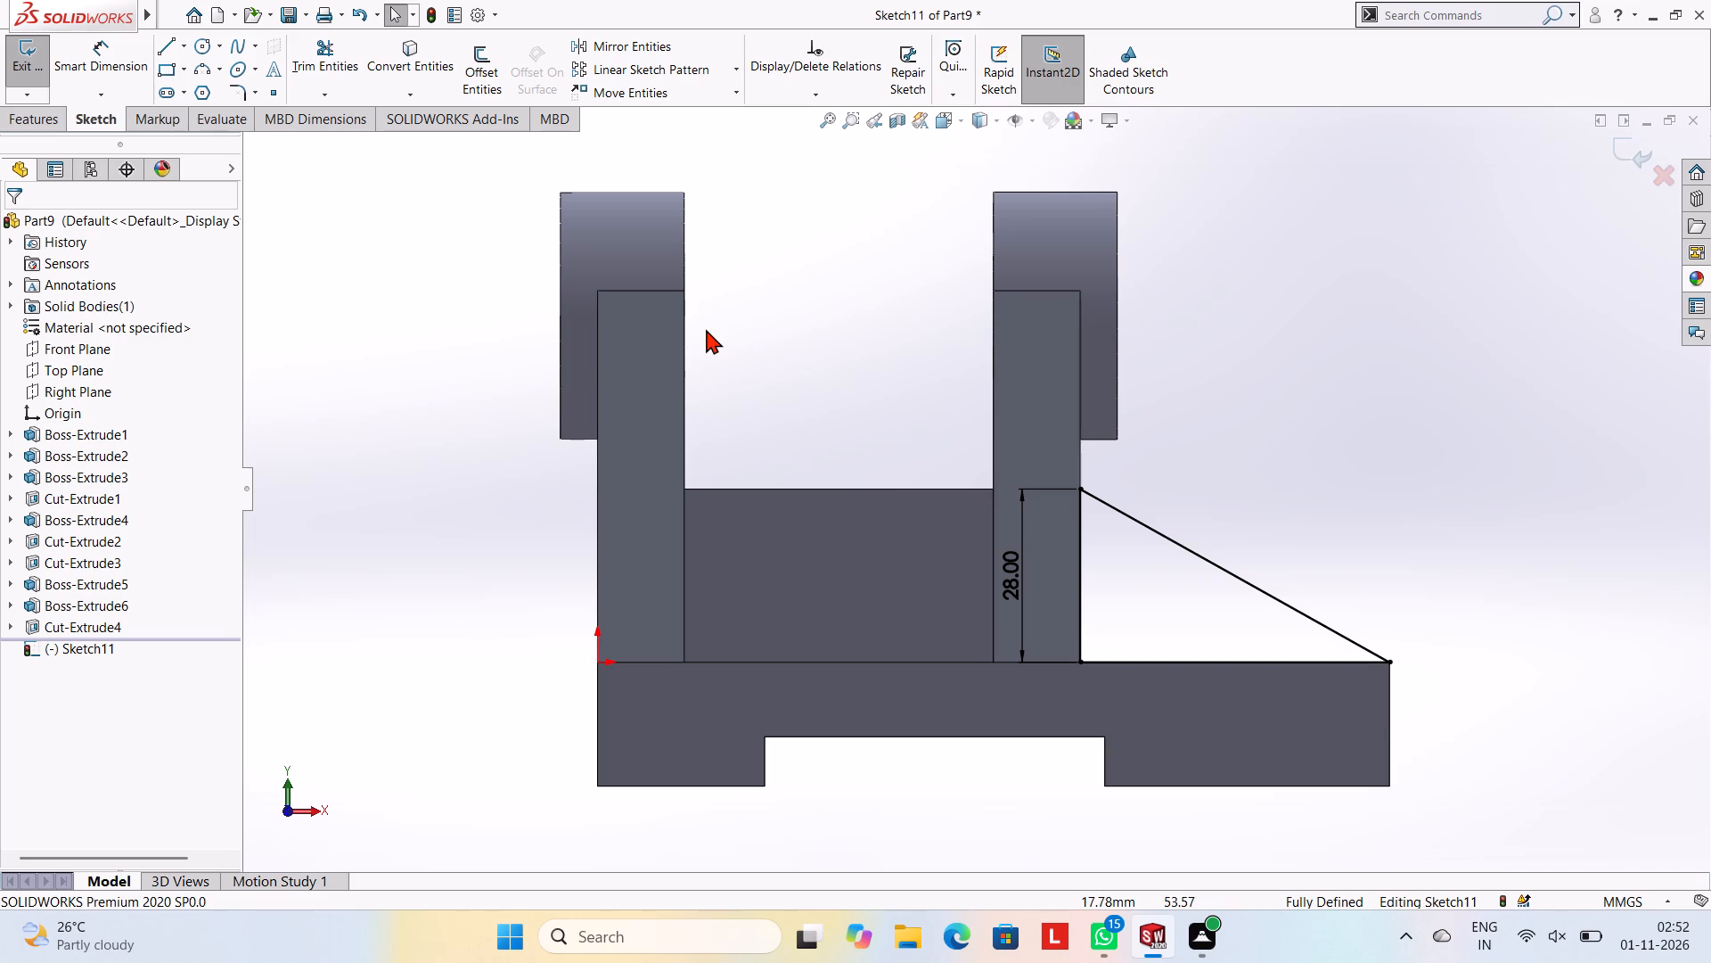
Extrude the triangle 64 mm blind in the reversed direction across the base's width as a wedge merged with the body.
left_click(45, 113)
left_click(4, 79)
left_click(17, 77)
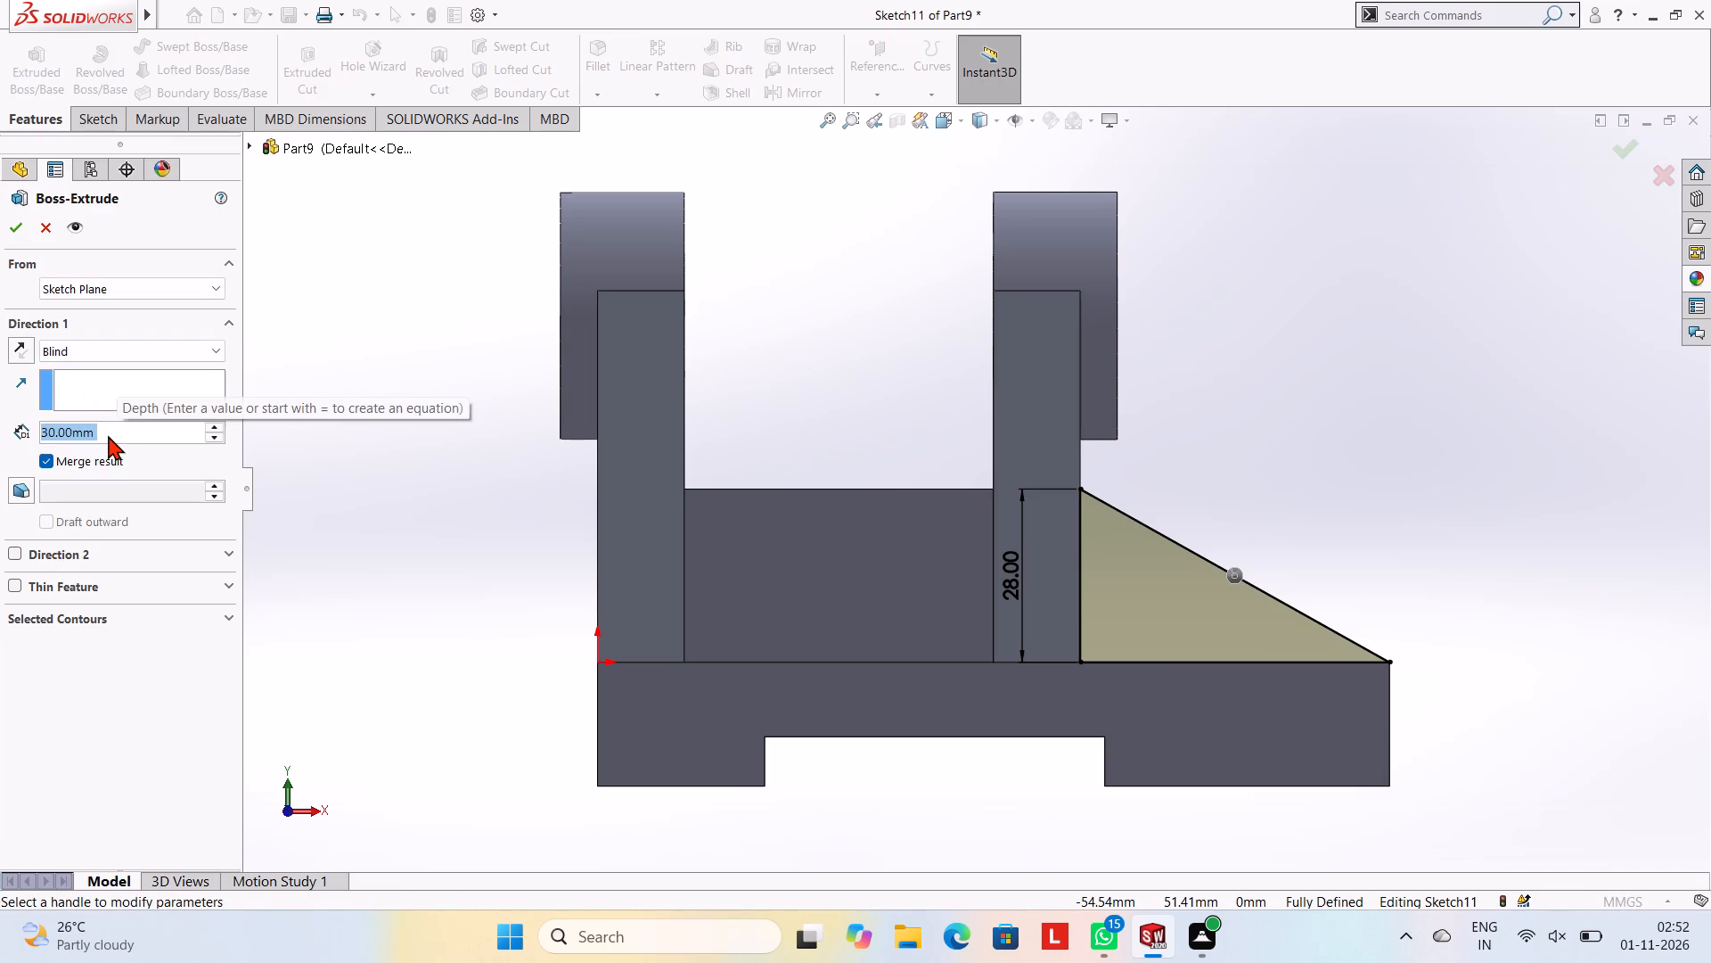
type("64")
key("Return")
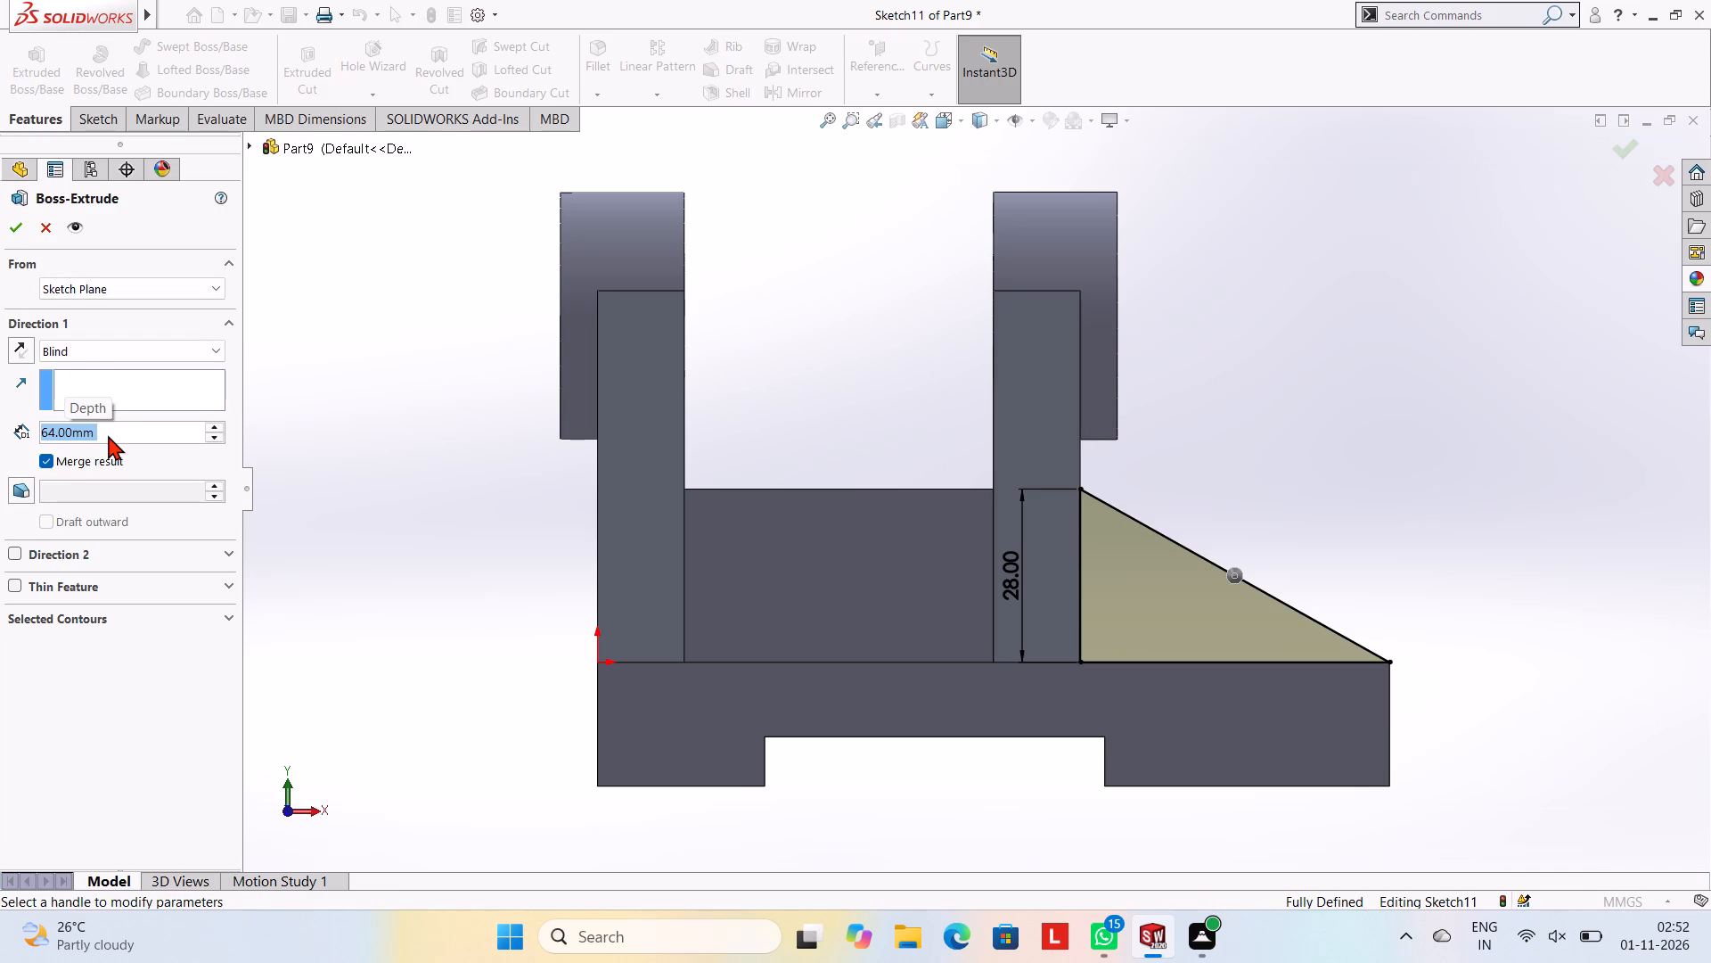
scroll(565, 484, "up", 2)
middle_click_drag(580, 466, 505, 687)
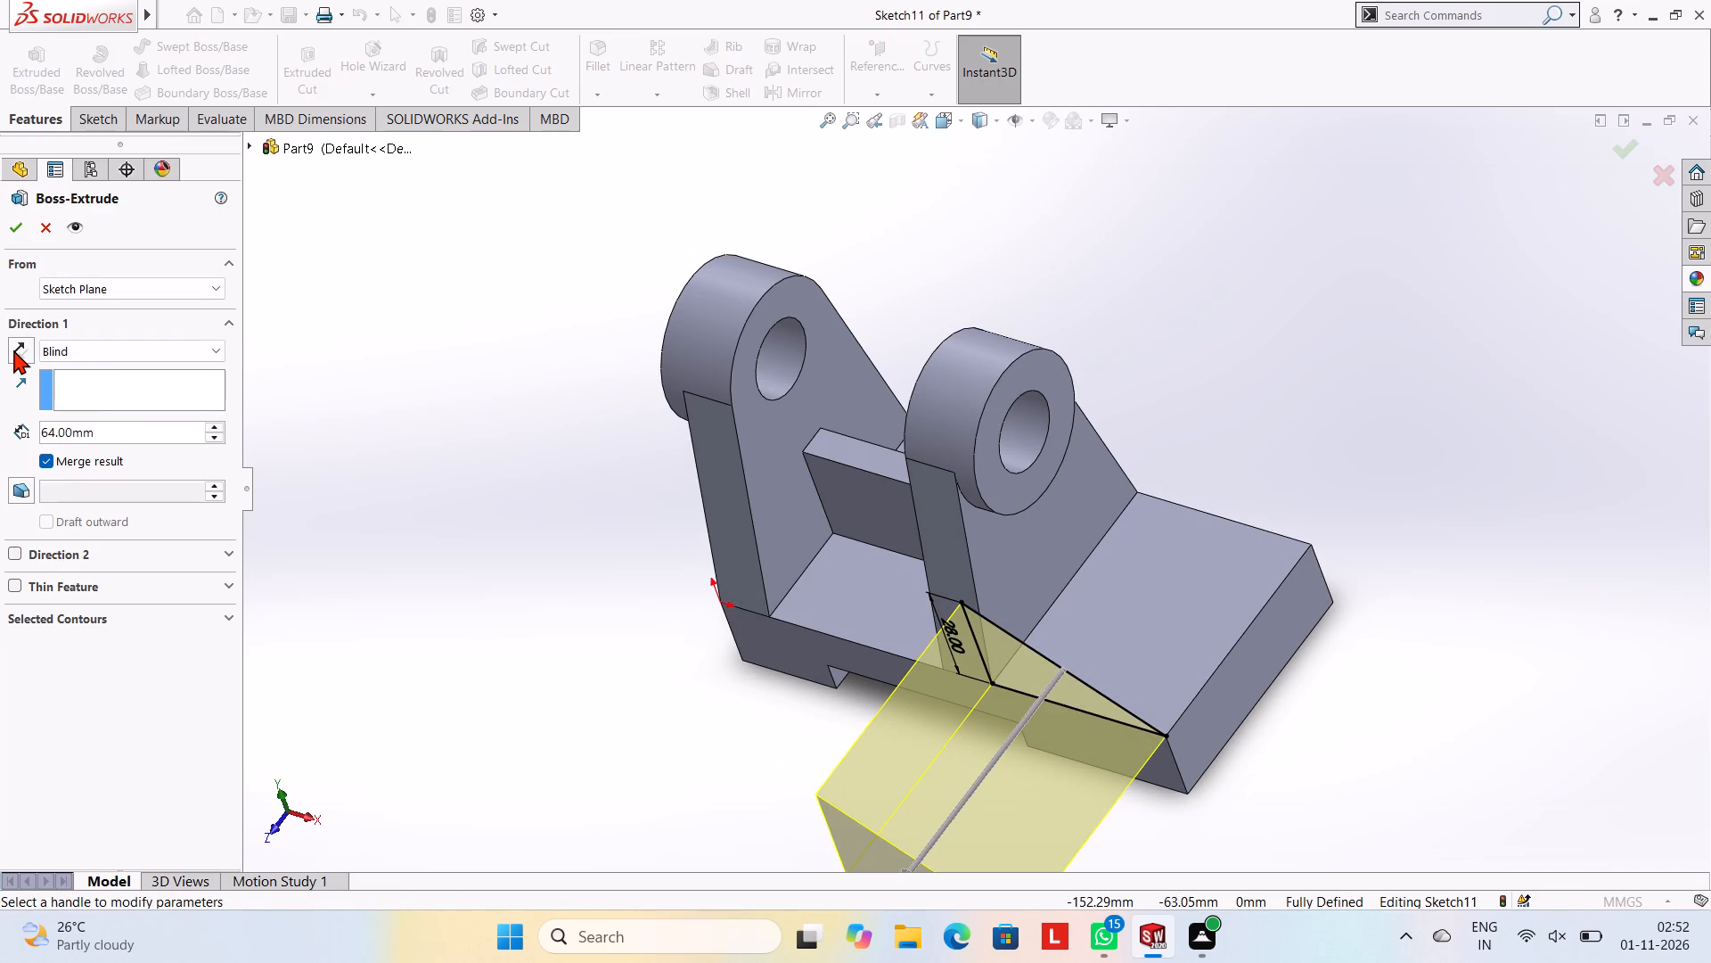
left_click(13, 350)
left_click(20, 229)
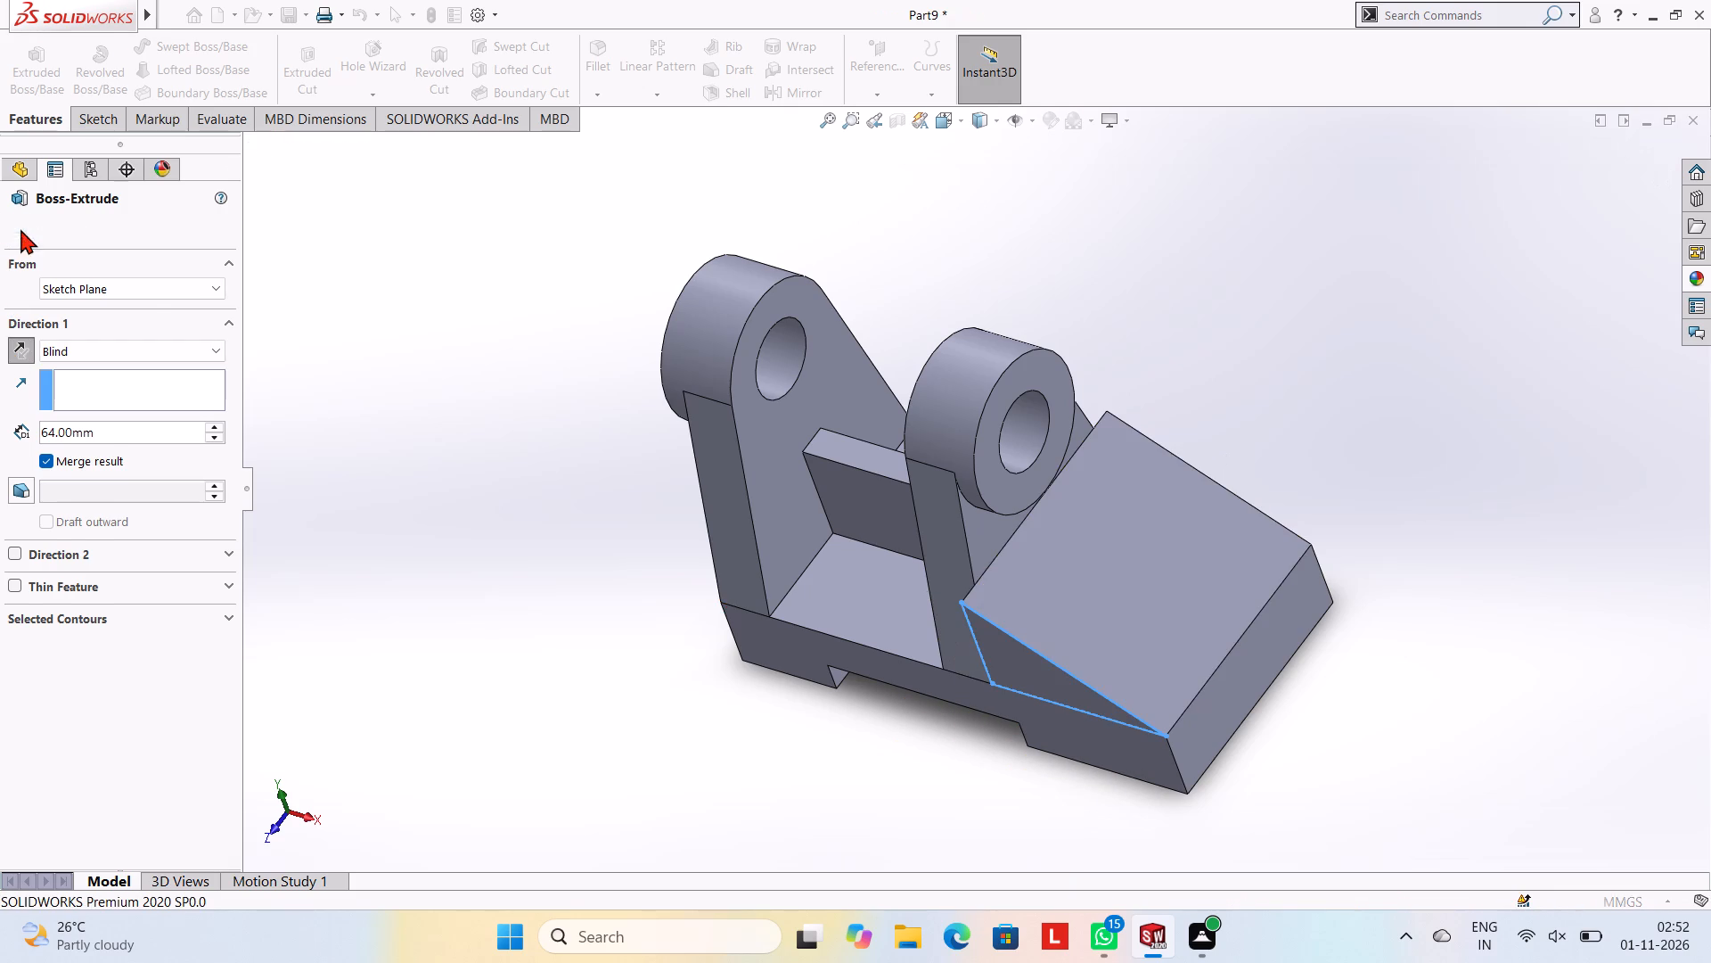
left_click(421, 302)
Sketch a closed triangle over the wedge's end on the base's long front side face, 28 mm high and 50 mm long.
middle_click_drag(1044, 607, 1101, 378)
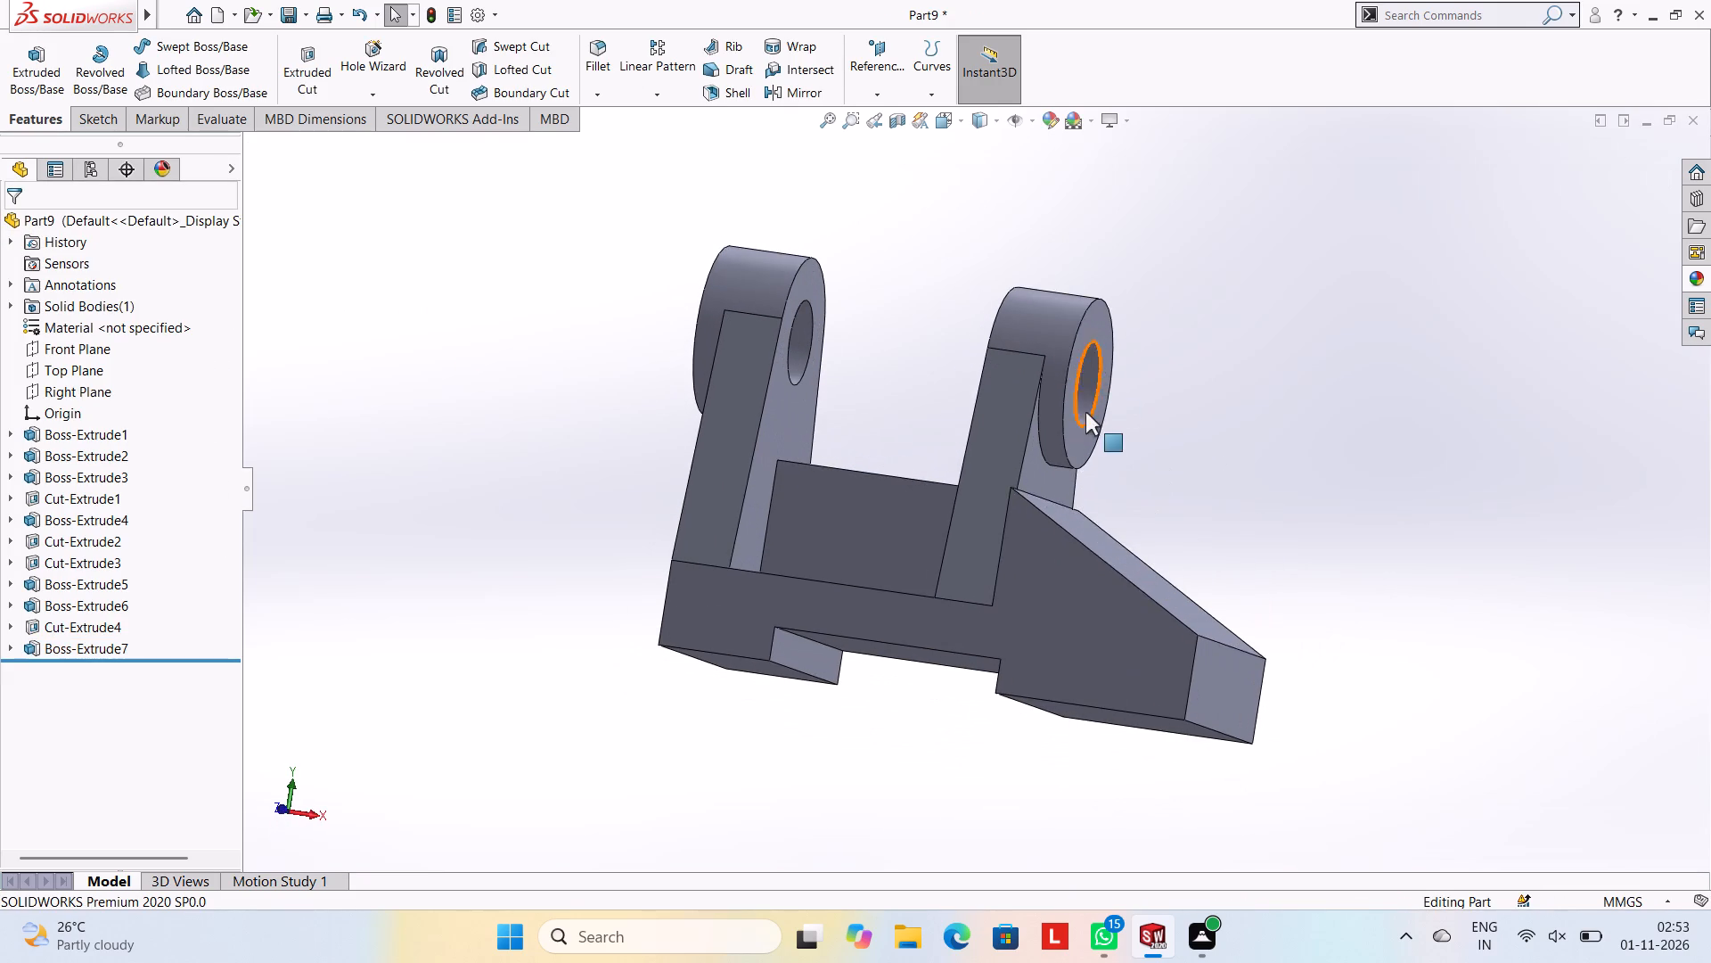
left_click(1042, 577)
left_click(1126, 527)
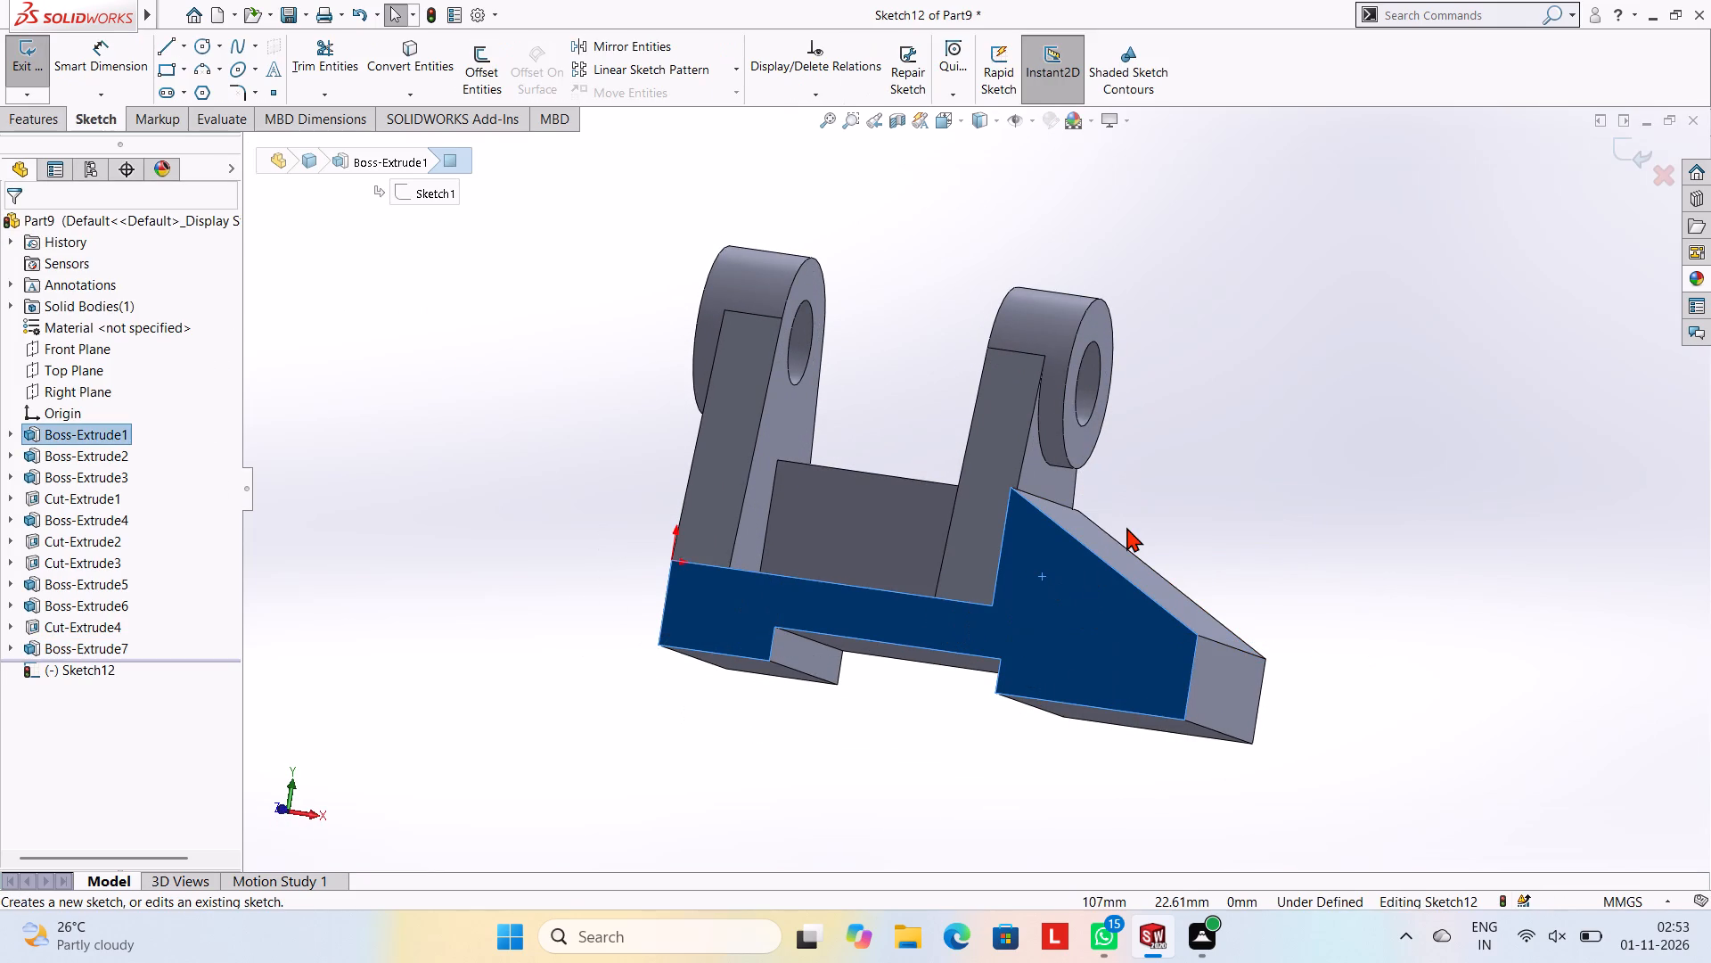
key("ctrl+8")
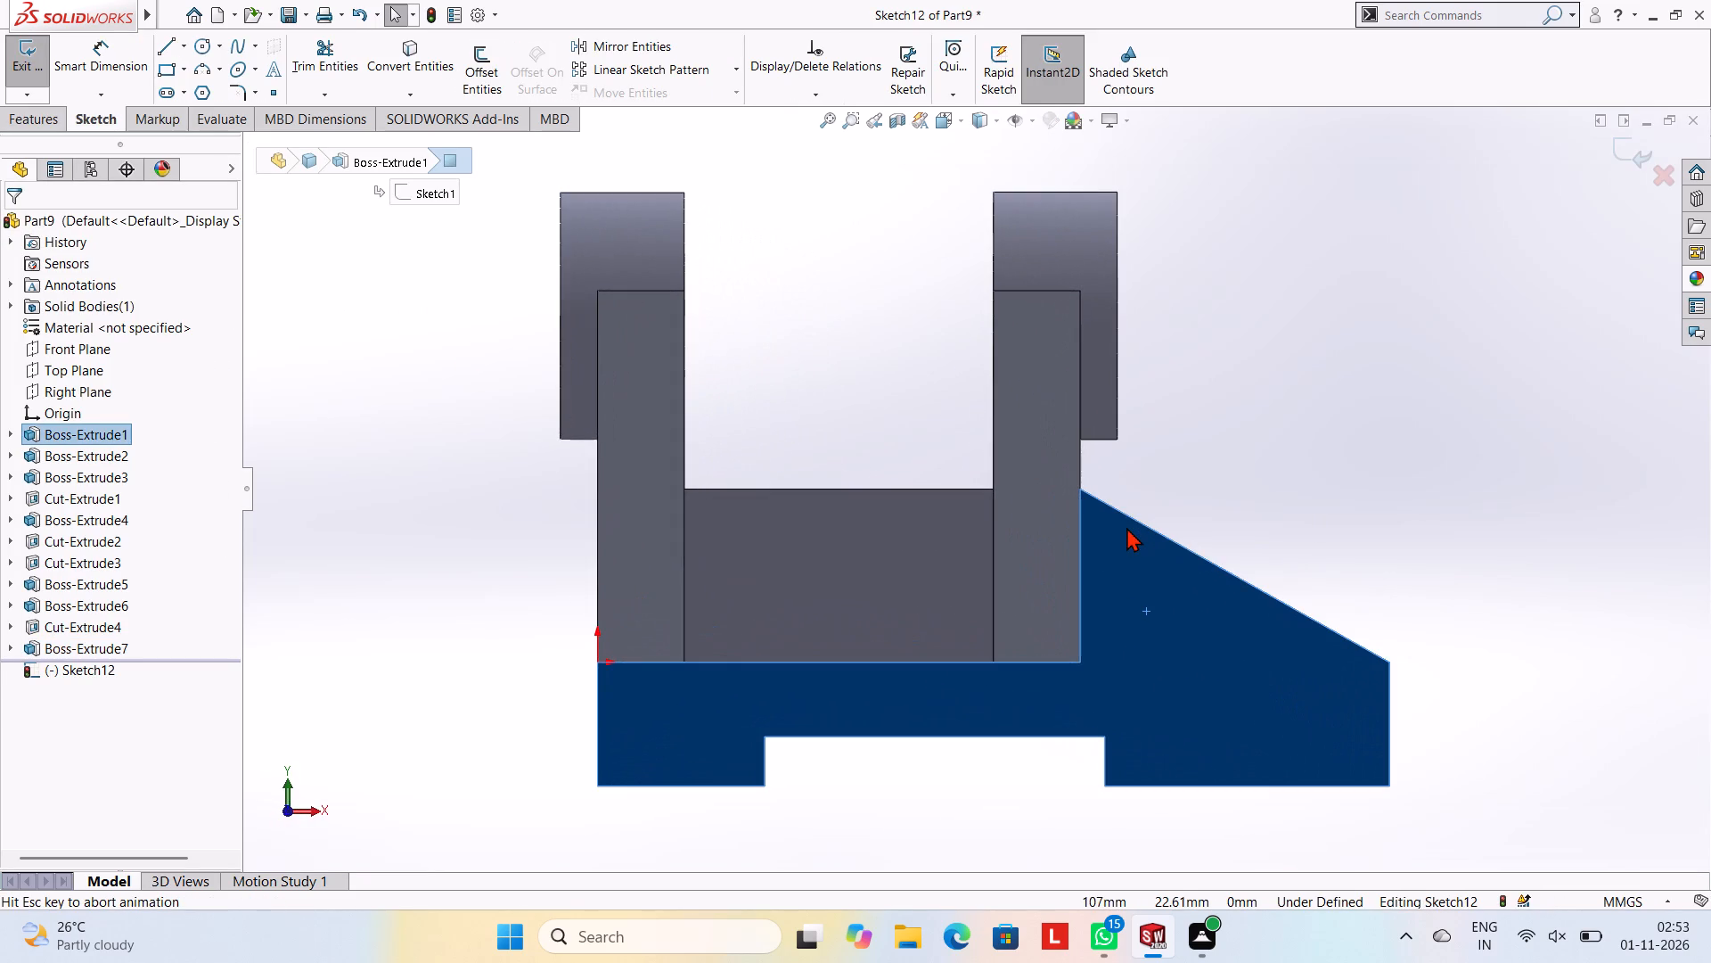
left_click(166, 45)
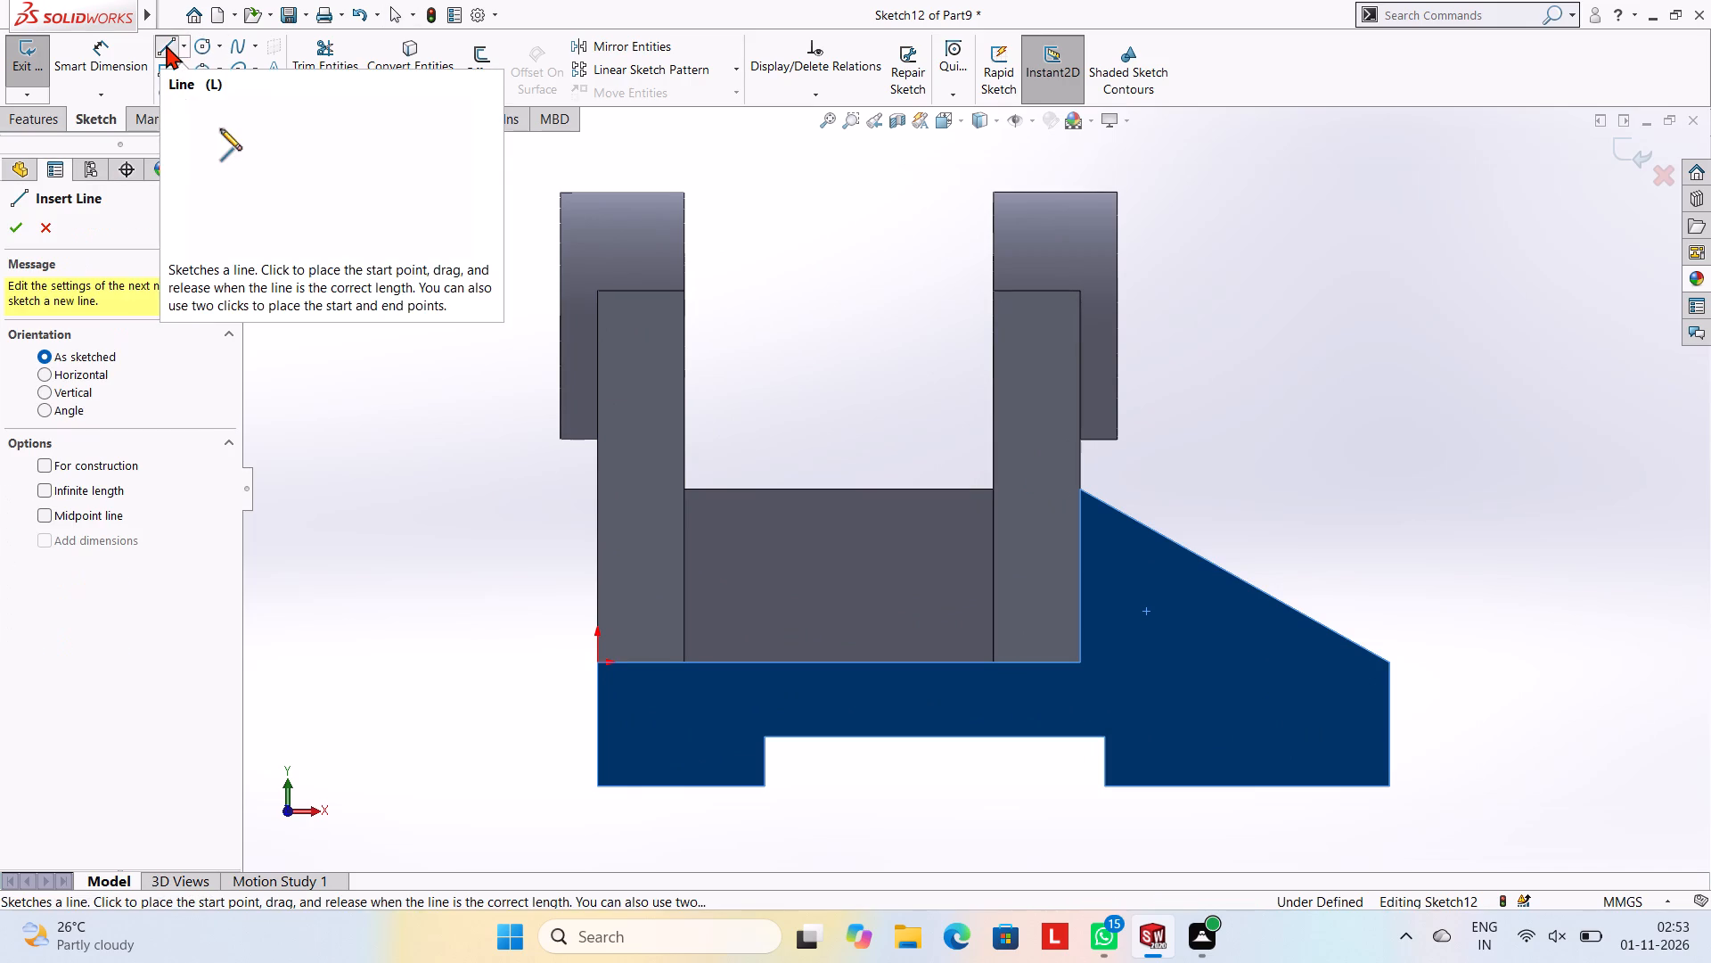
left_click(1081, 490)
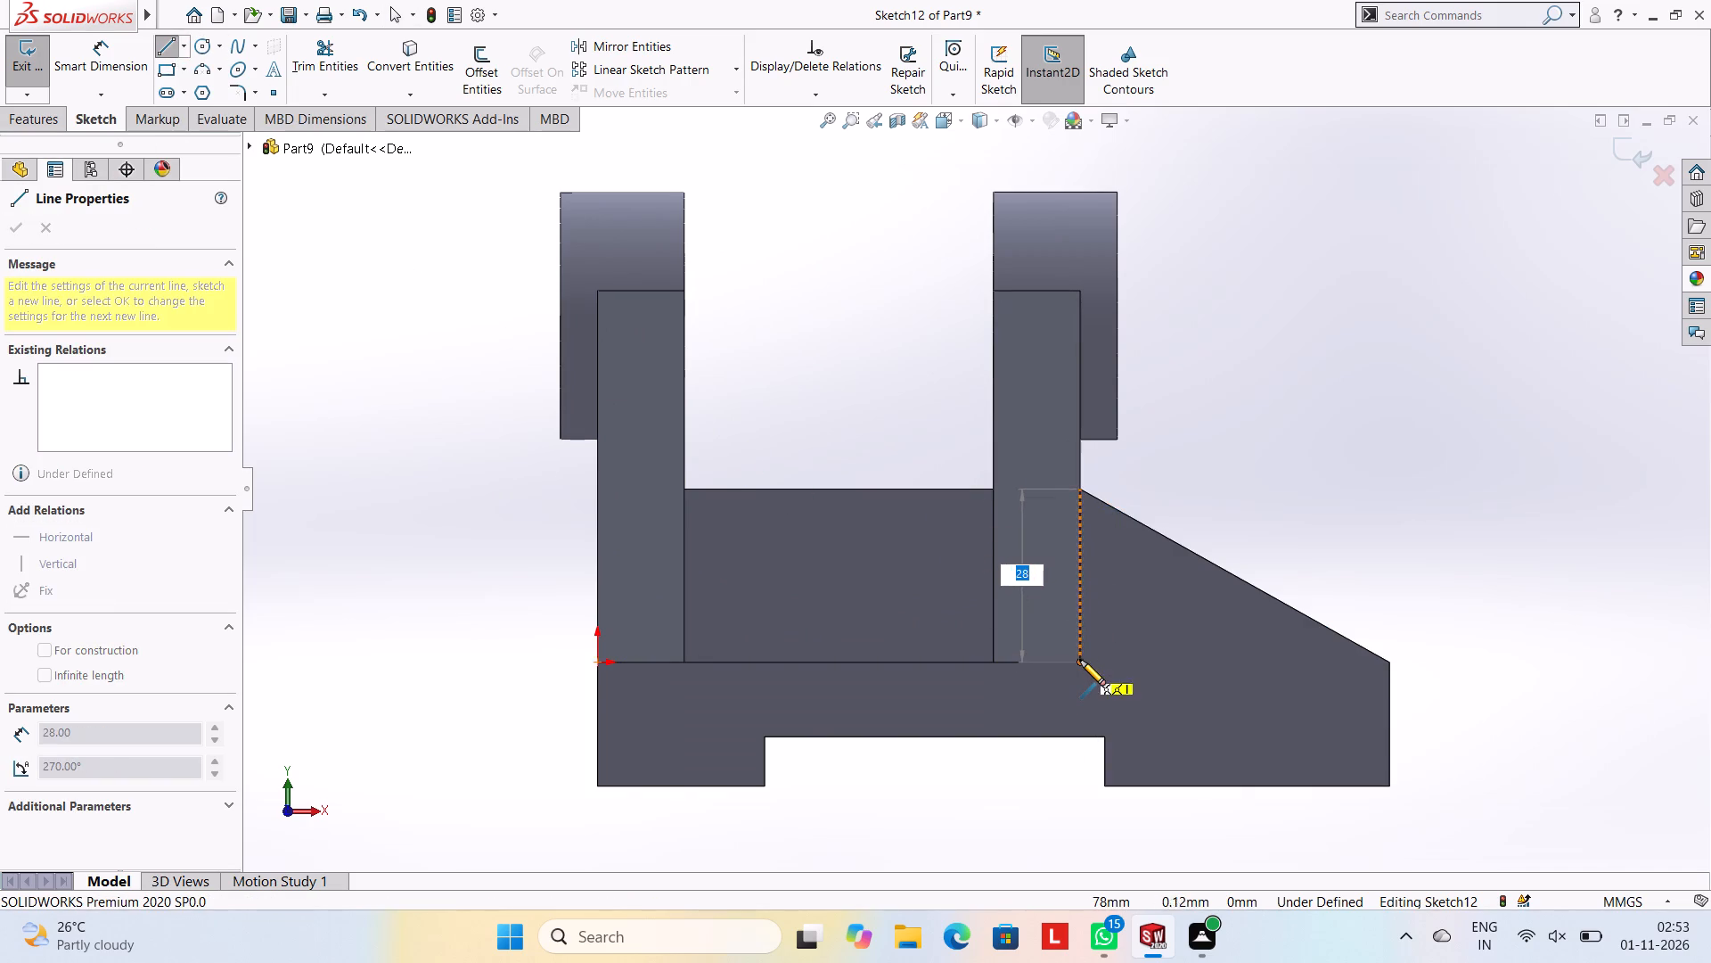
left_click(1080, 660)
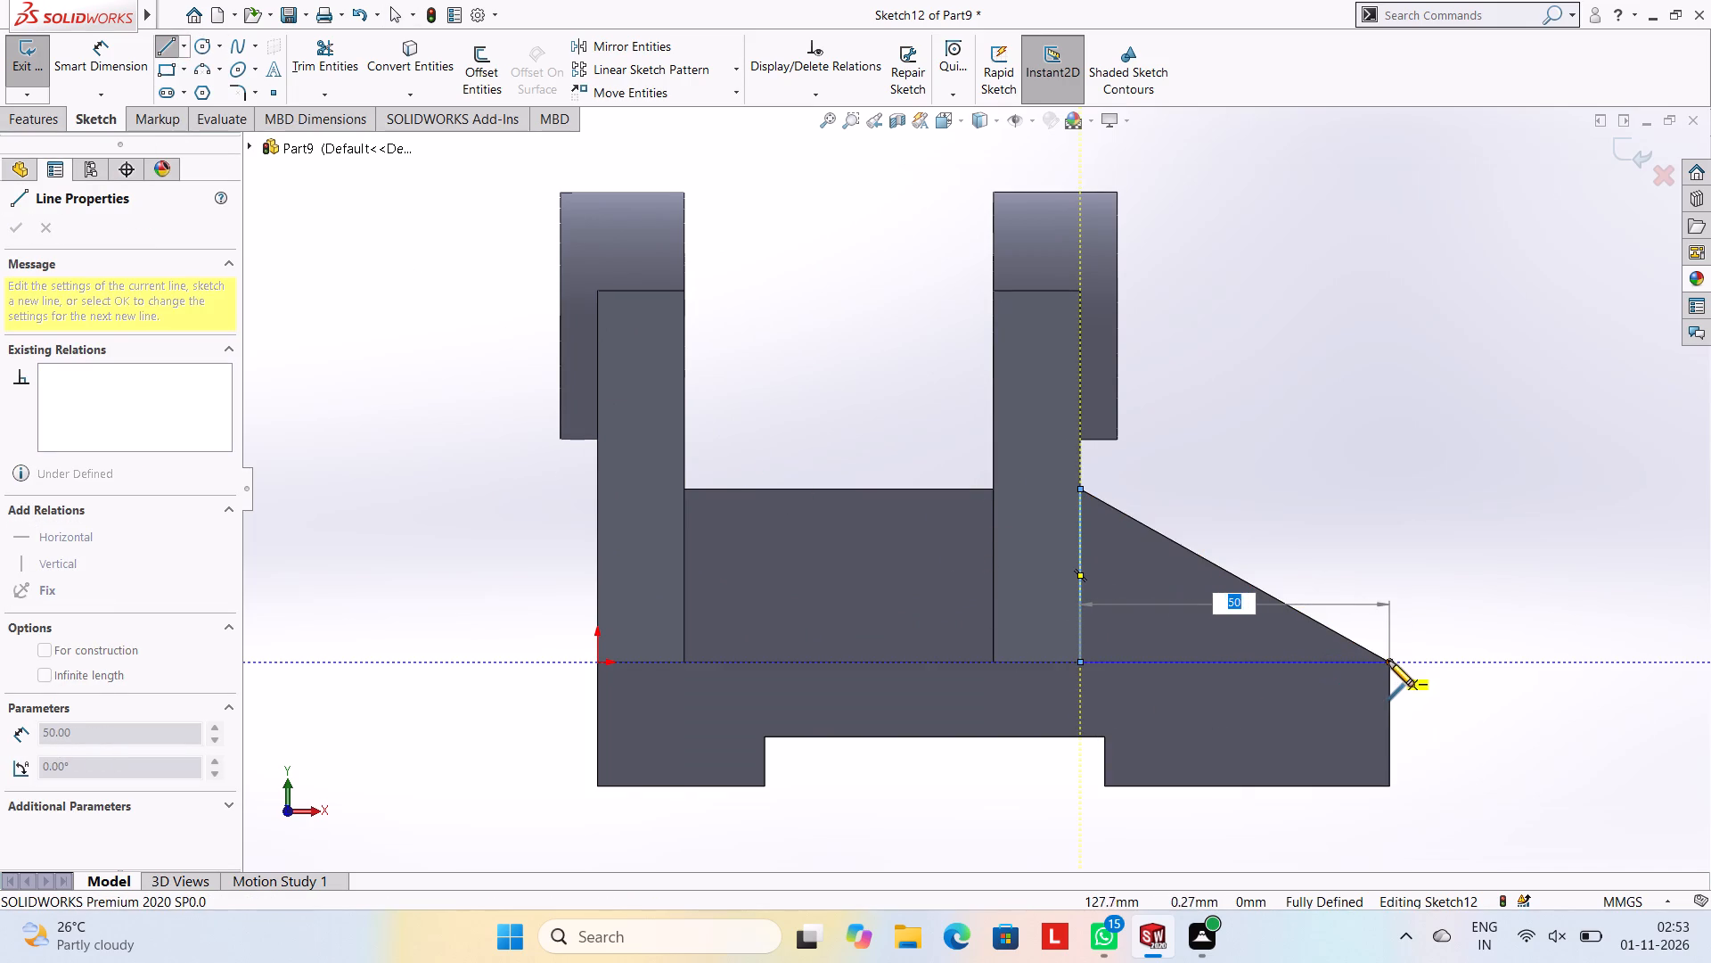
left_click(1392, 663)
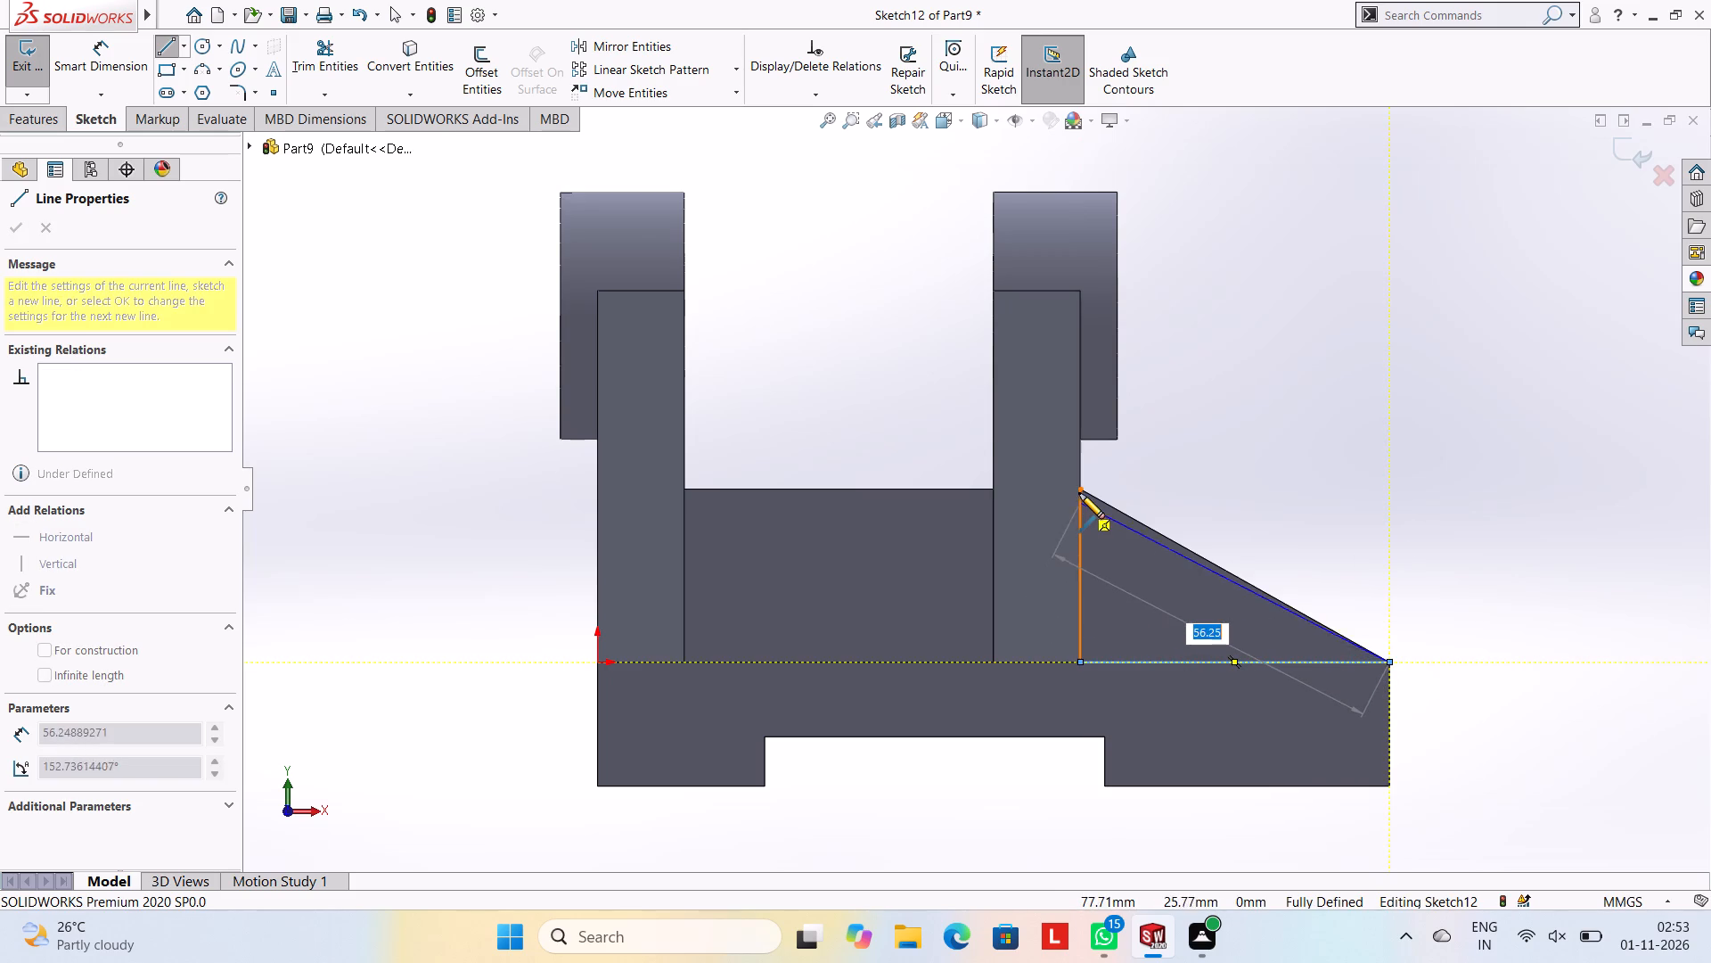
left_click(1079, 489)
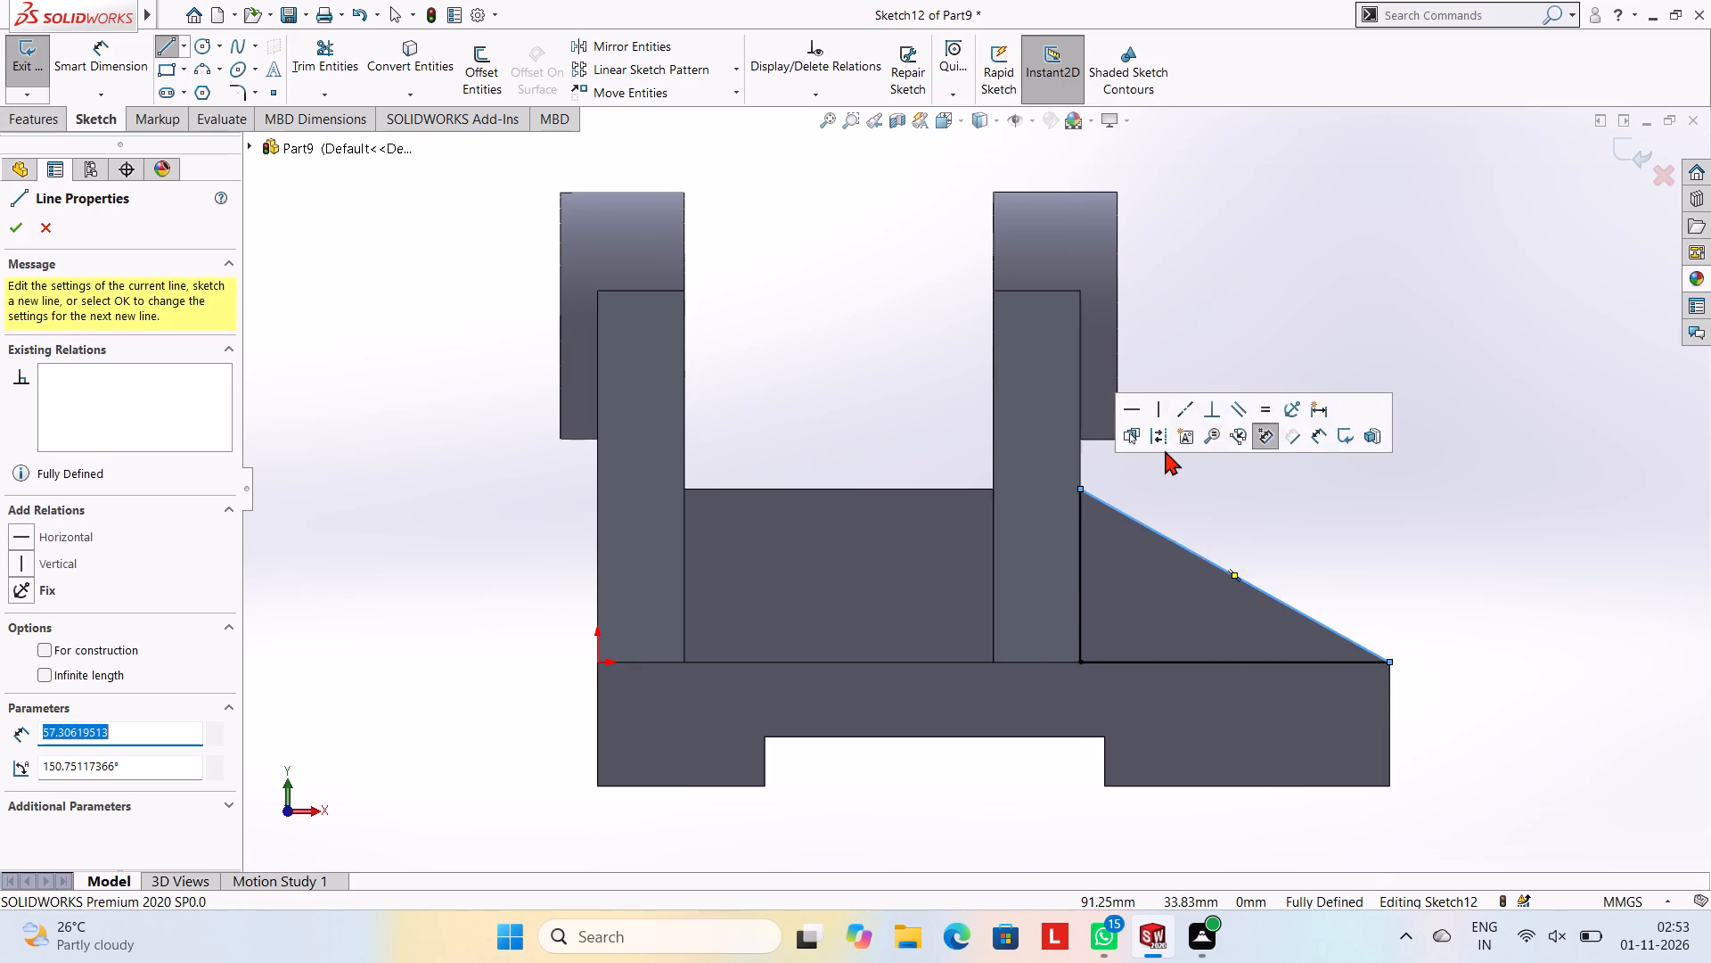
key("Escape")
key("Escape")
key("Escape")
Cut the triangle 28 mm blind into the wedge from that side face.
middle_click_drag(1330, 503, 1286, 523)
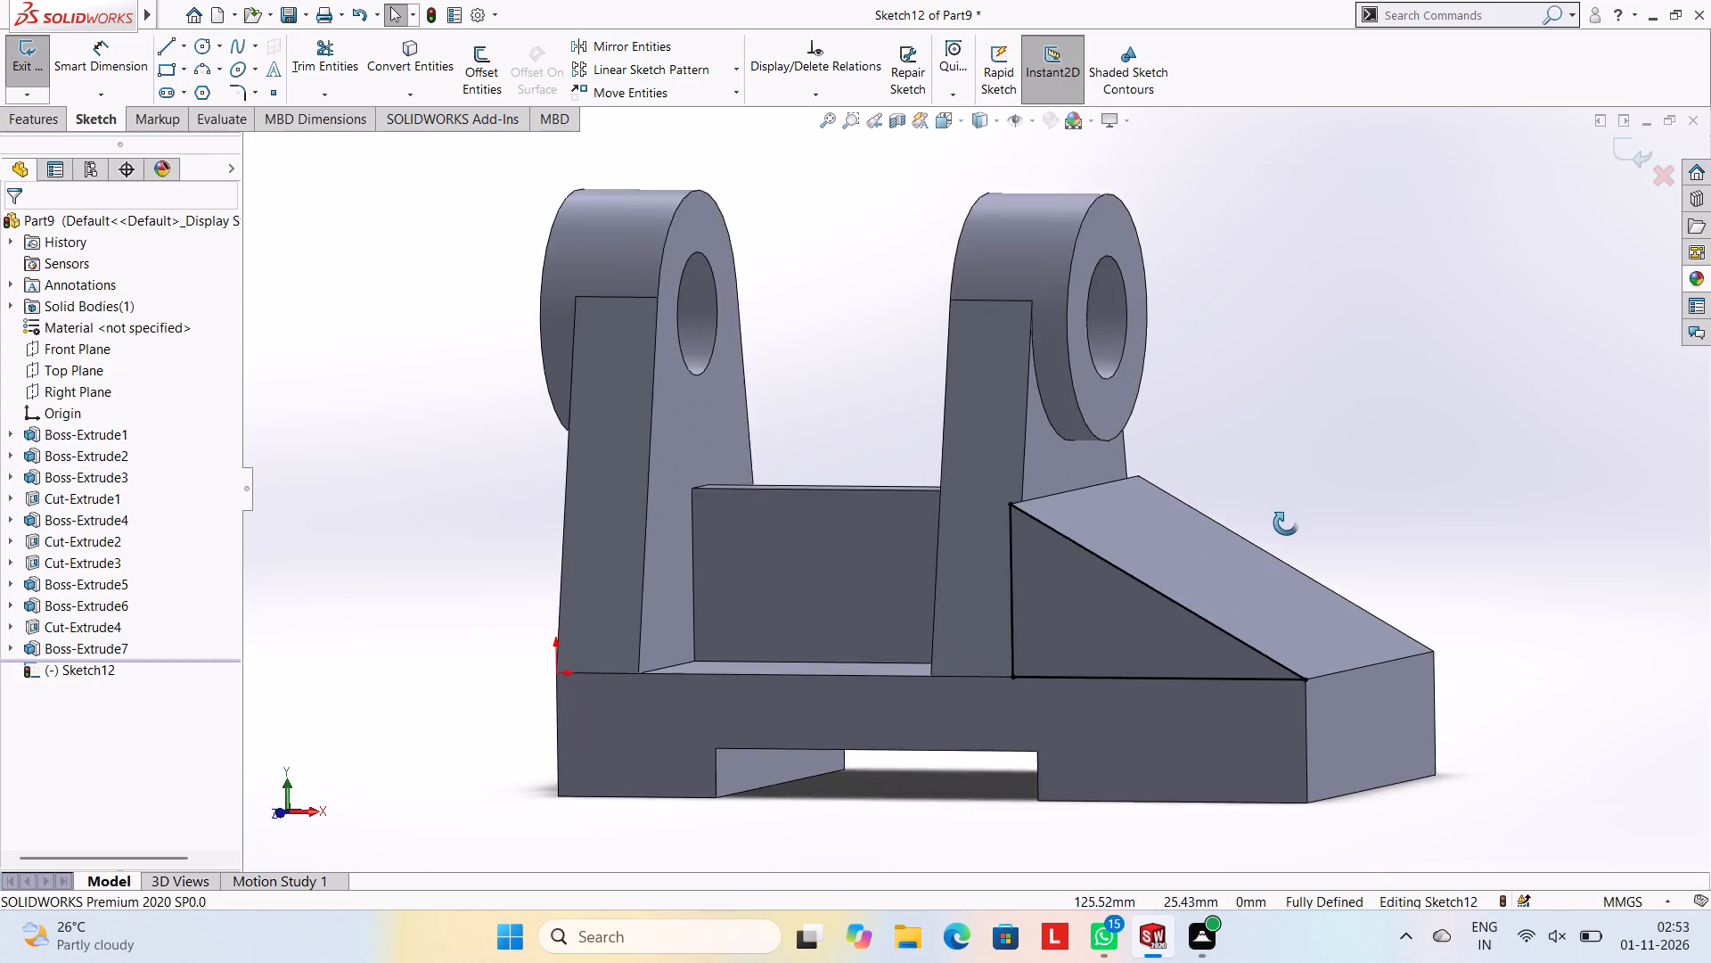
middle_click_drag(1286, 523, 1286, 524)
scroll(1250, 700, "down", 4)
scroll(1088, 441, "up", 3)
middle_click_drag(1091, 271, 1117, 276)
scroll(1064, 342, "up", 3)
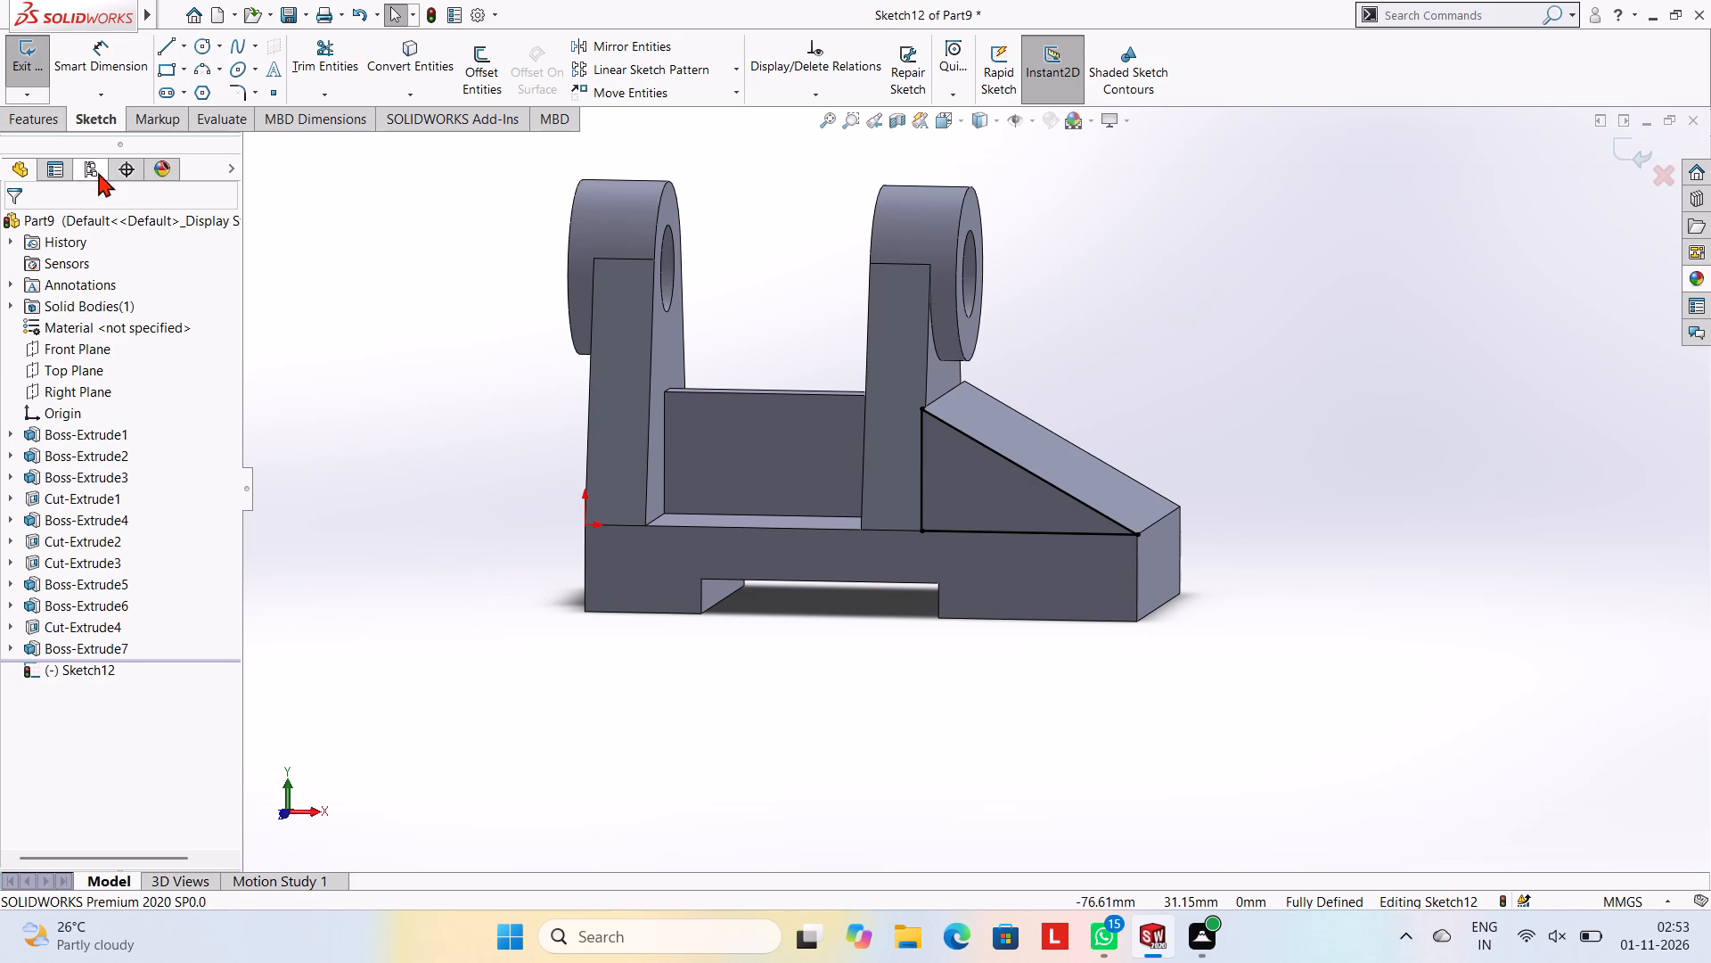
left_click(48, 127)
left_click(302, 61)
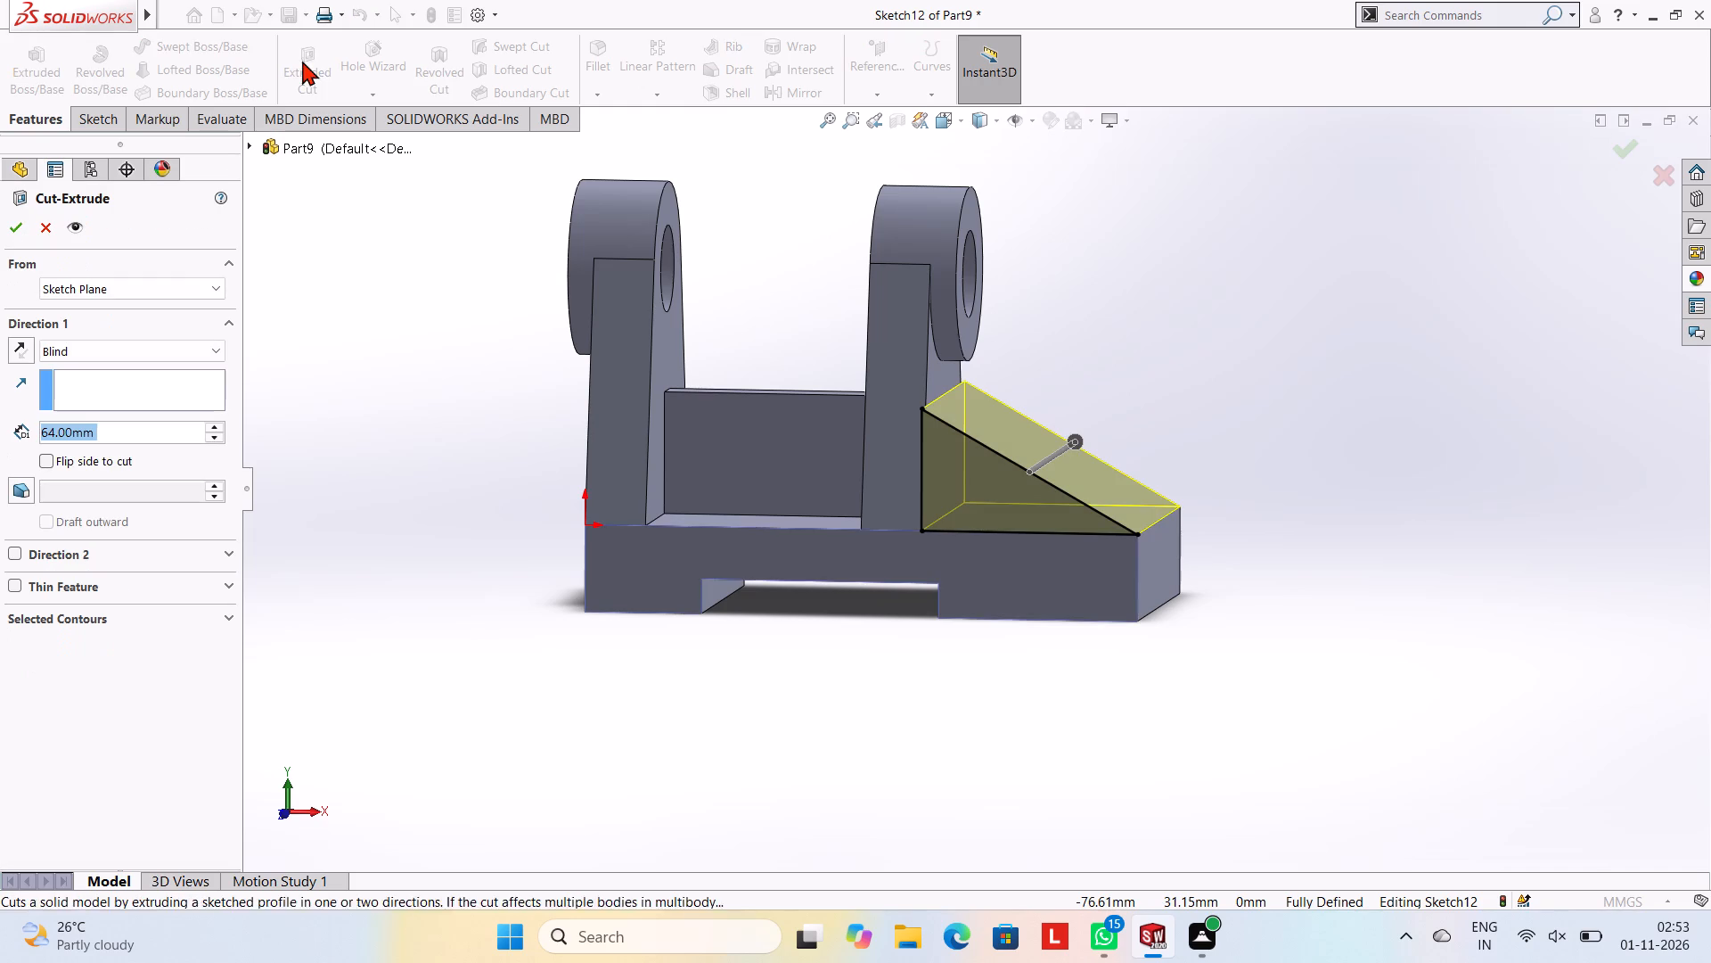
type("28")
key("Return")
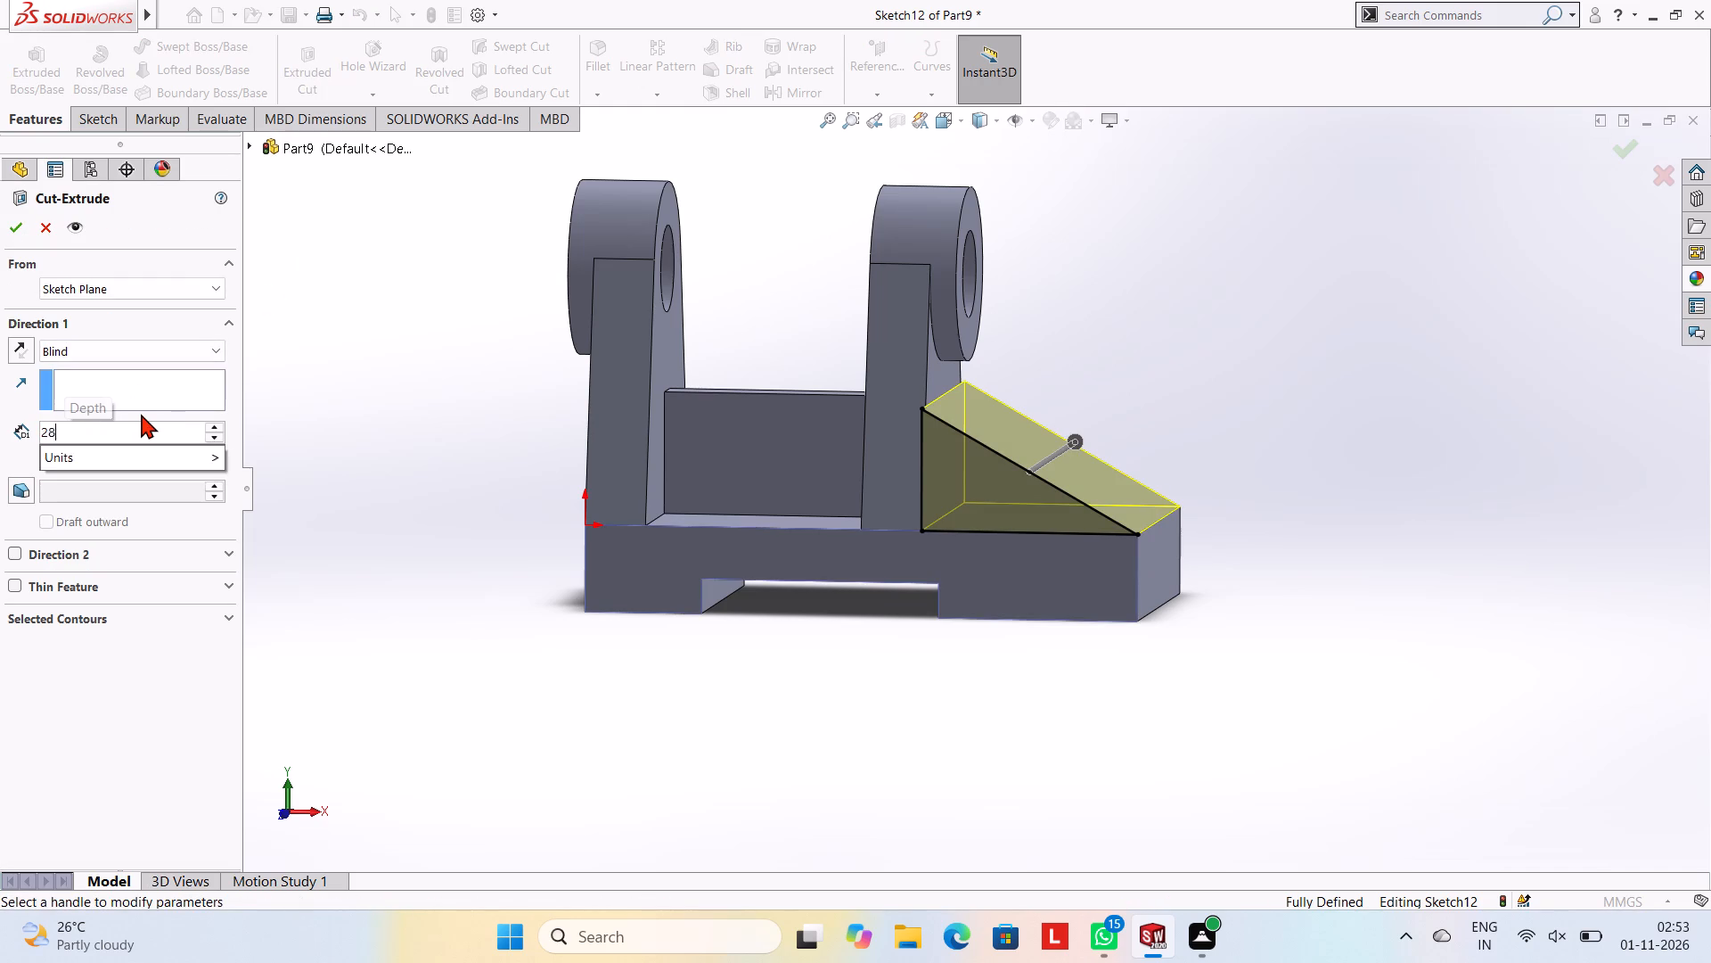
left_click(25, 226)
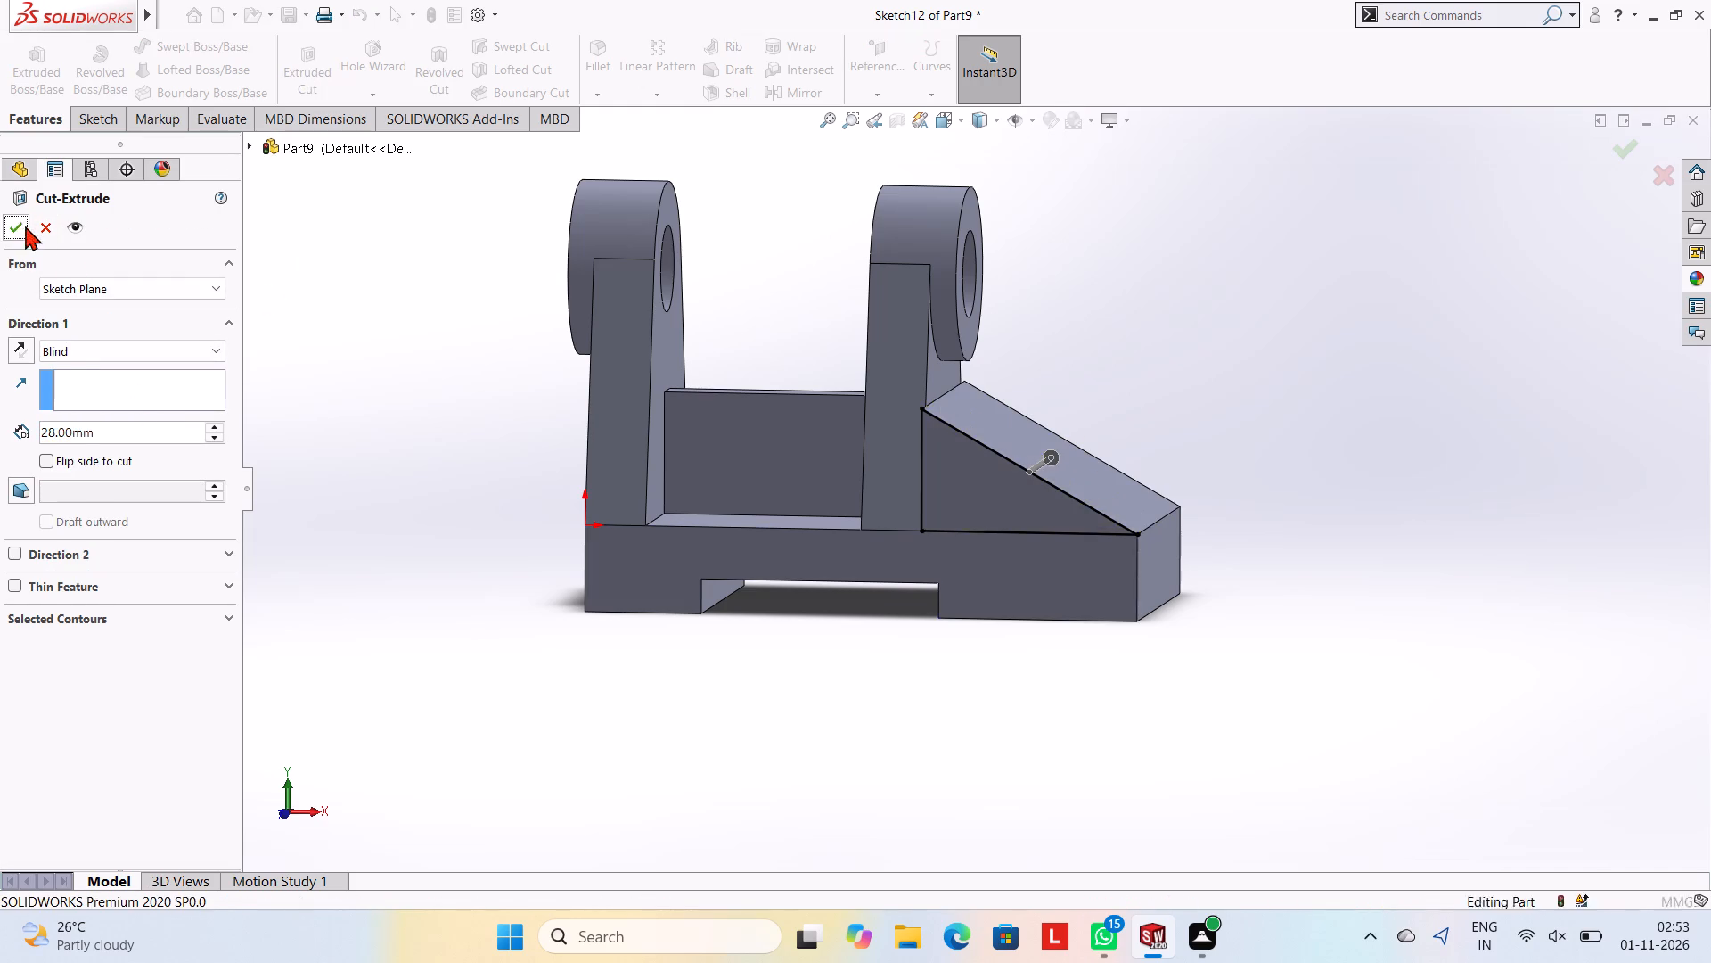
left_click(373, 325)
Sketch a matching closed triangle, 50 mm long and 28 mm high, over the wedge's end on the opposite long side face.
middle_click_drag(1162, 354, 965, 439)
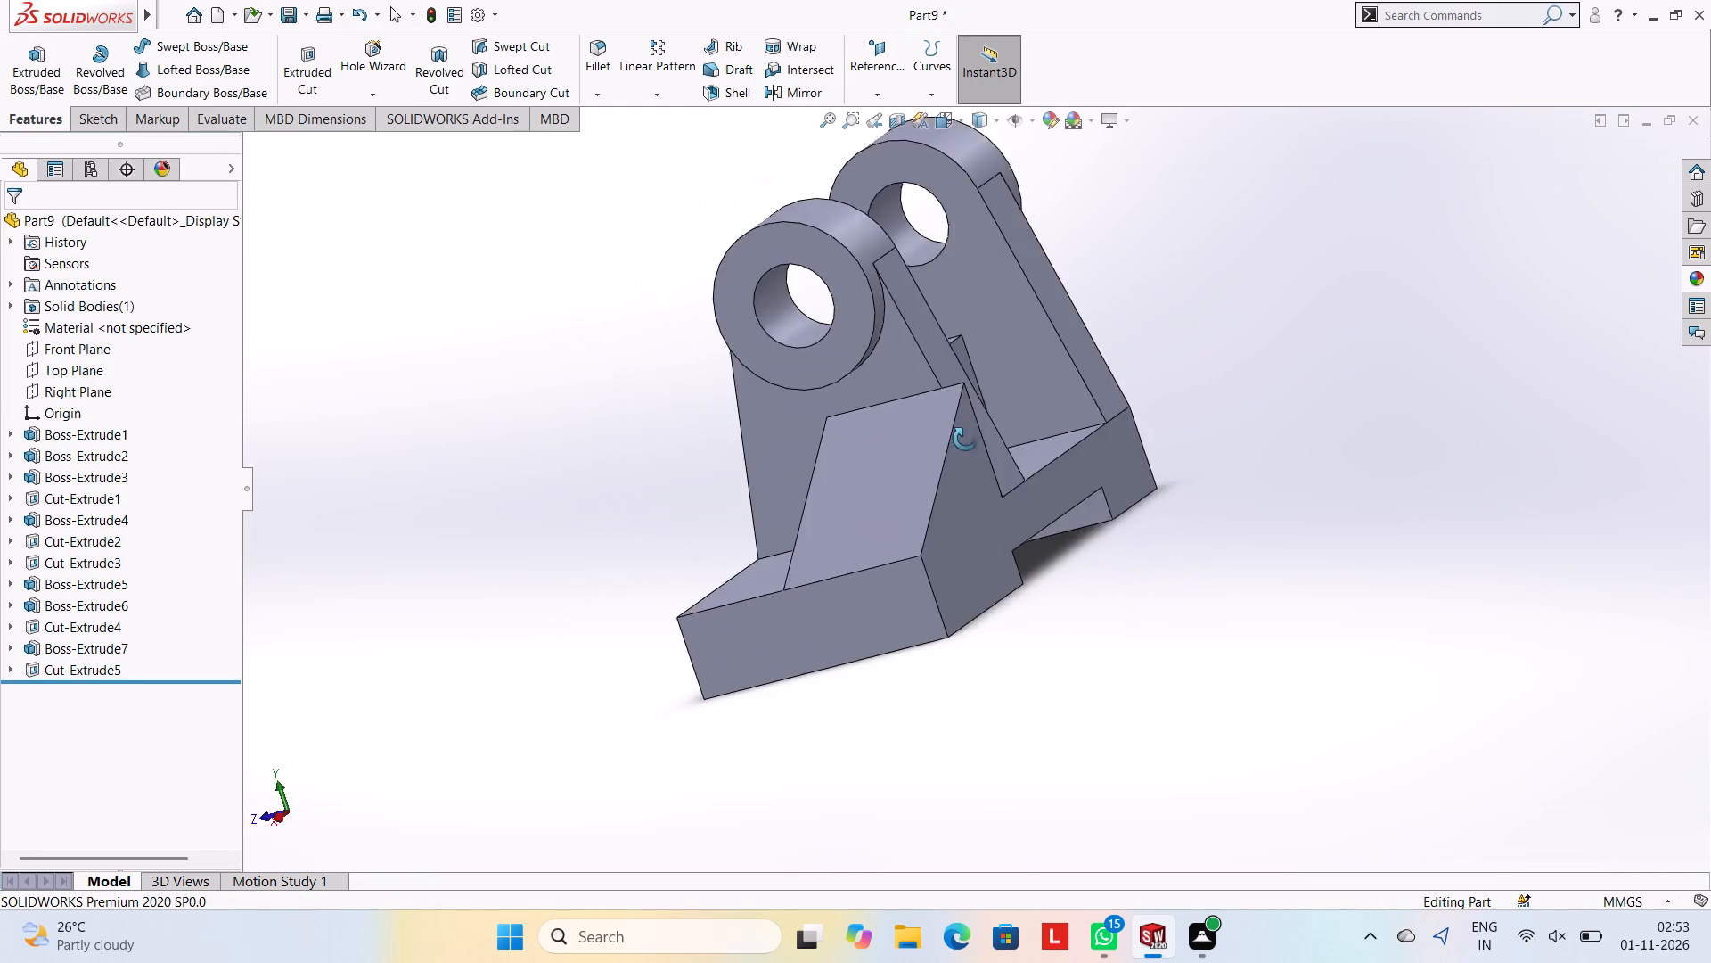
middle_click_drag(965, 439, 903, 383)
left_click(855, 476)
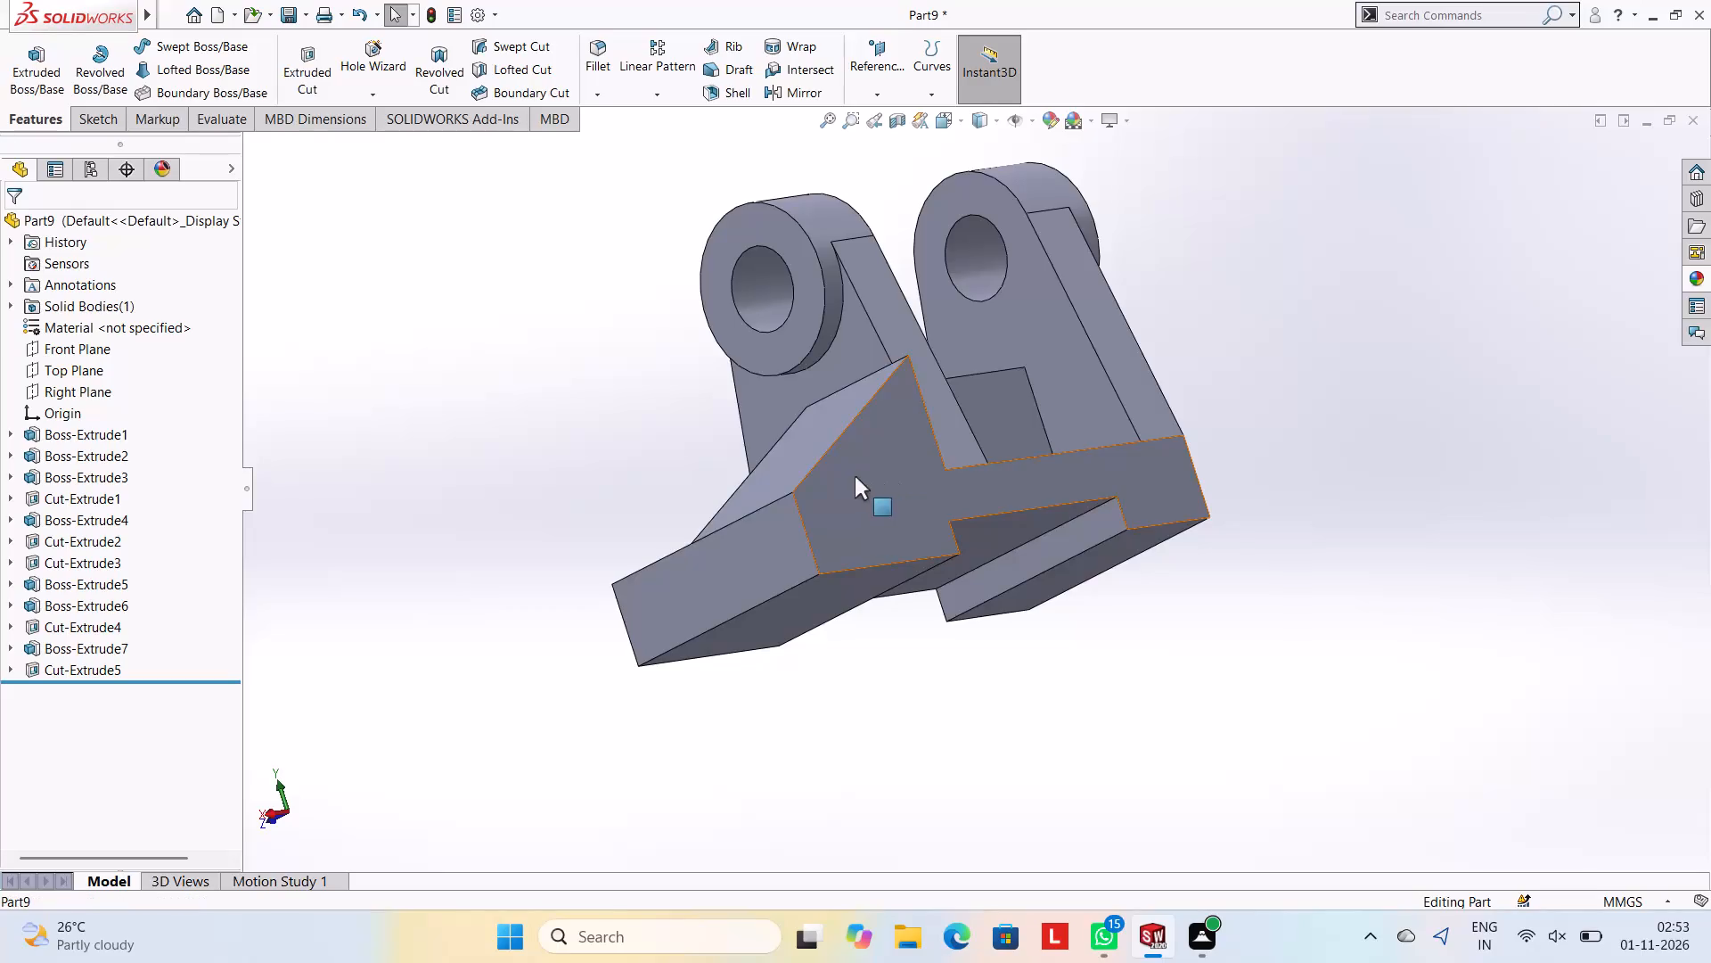
left_click(929, 424)
key("ctrl+8")
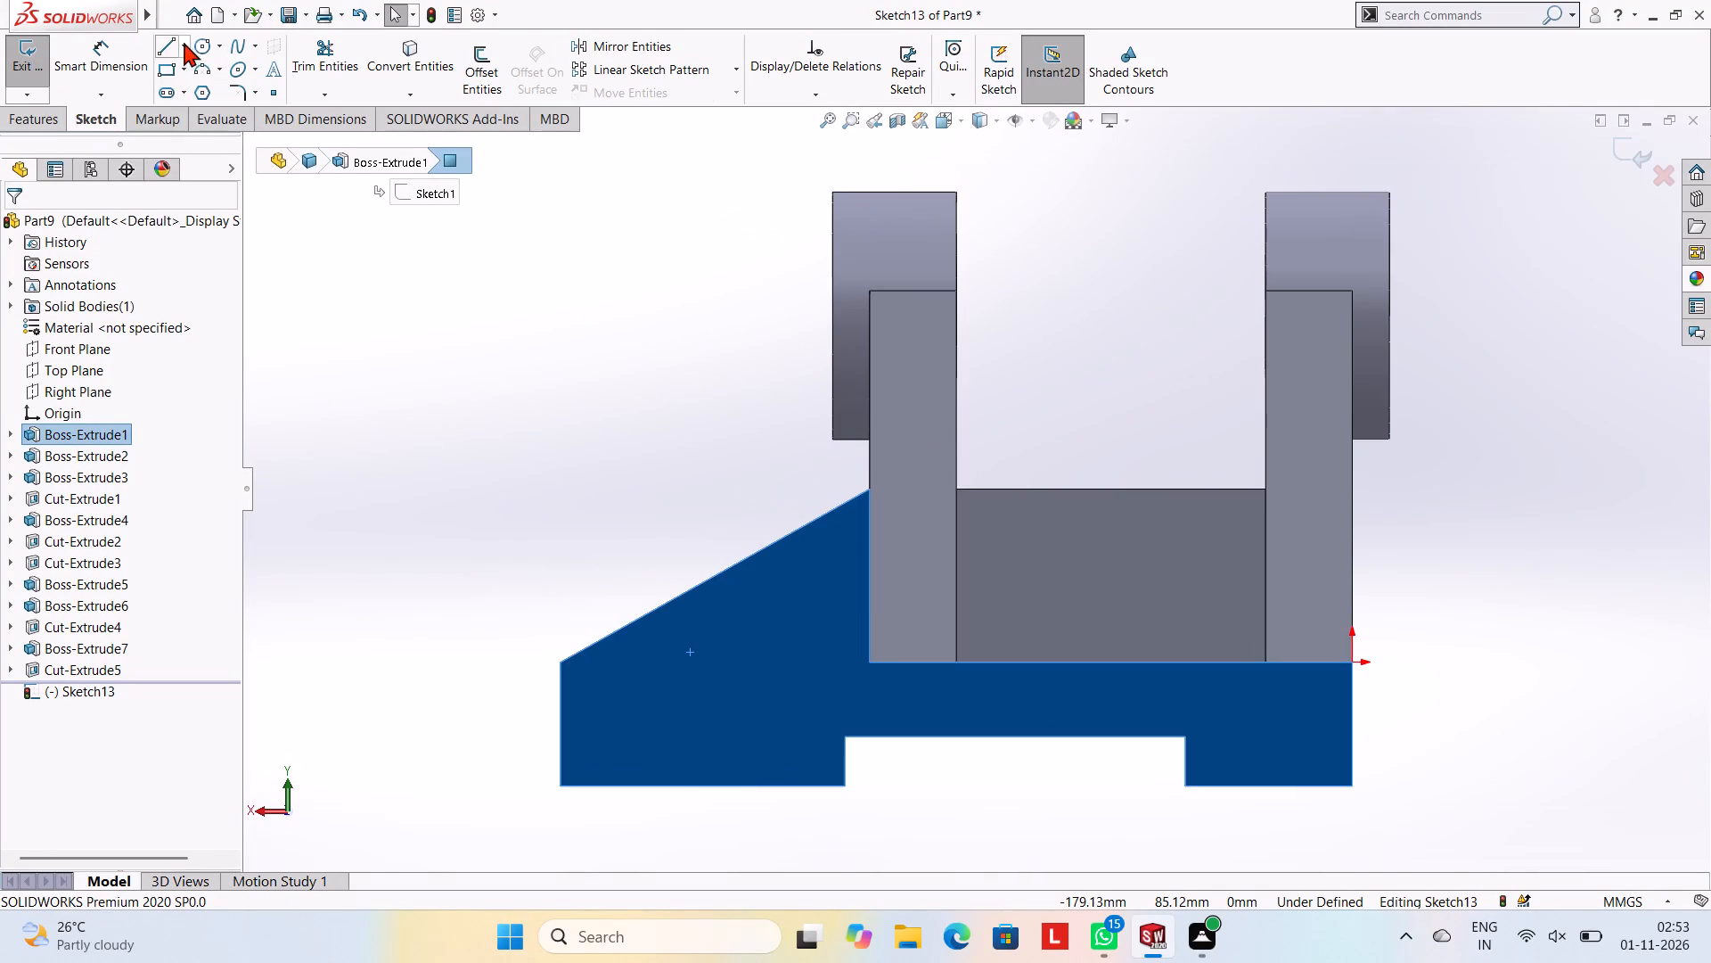
left_click(176, 40)
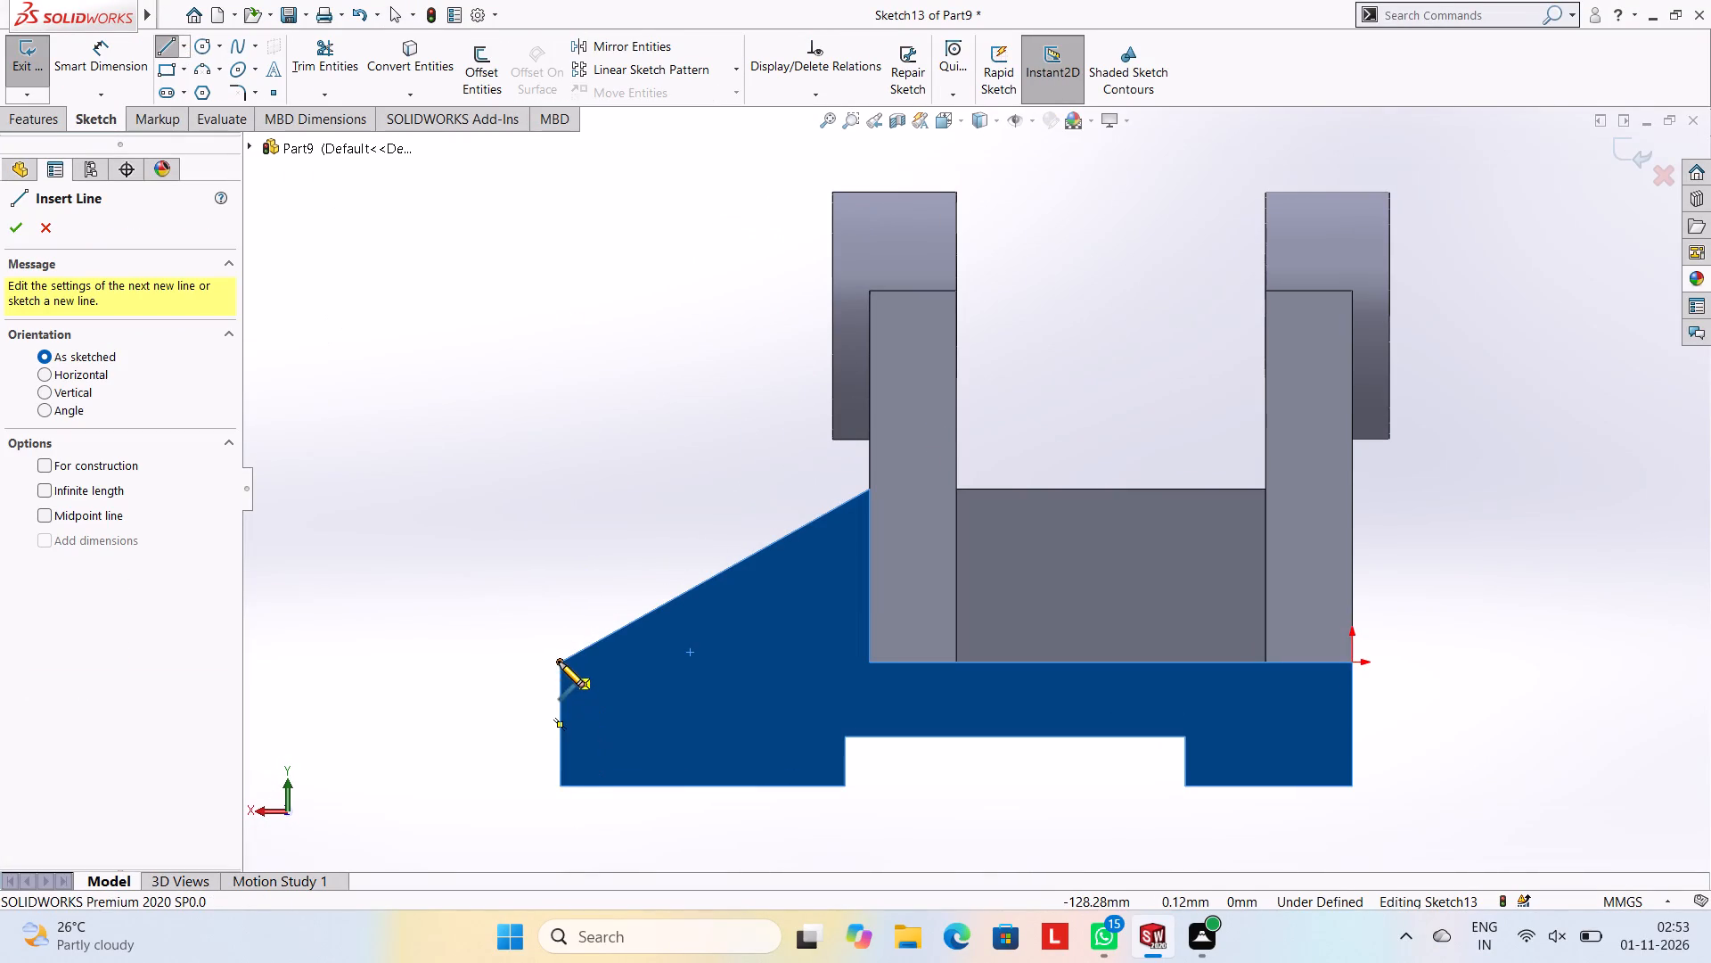
left_click(559, 662)
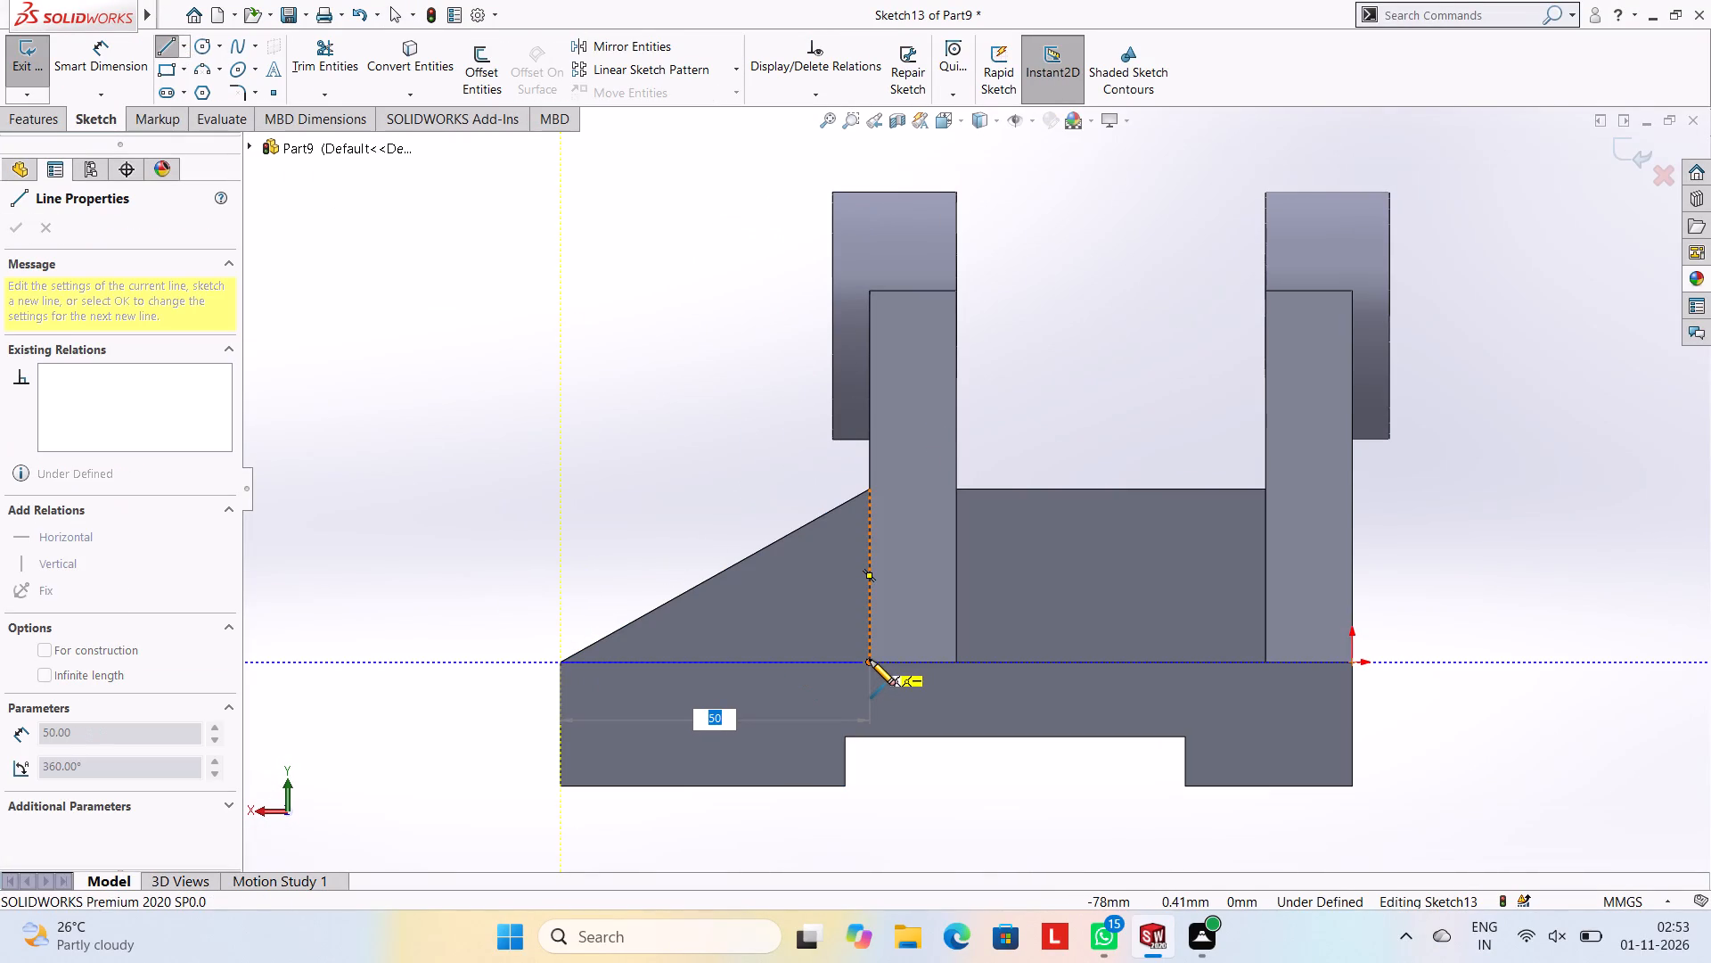
left_click(868, 660)
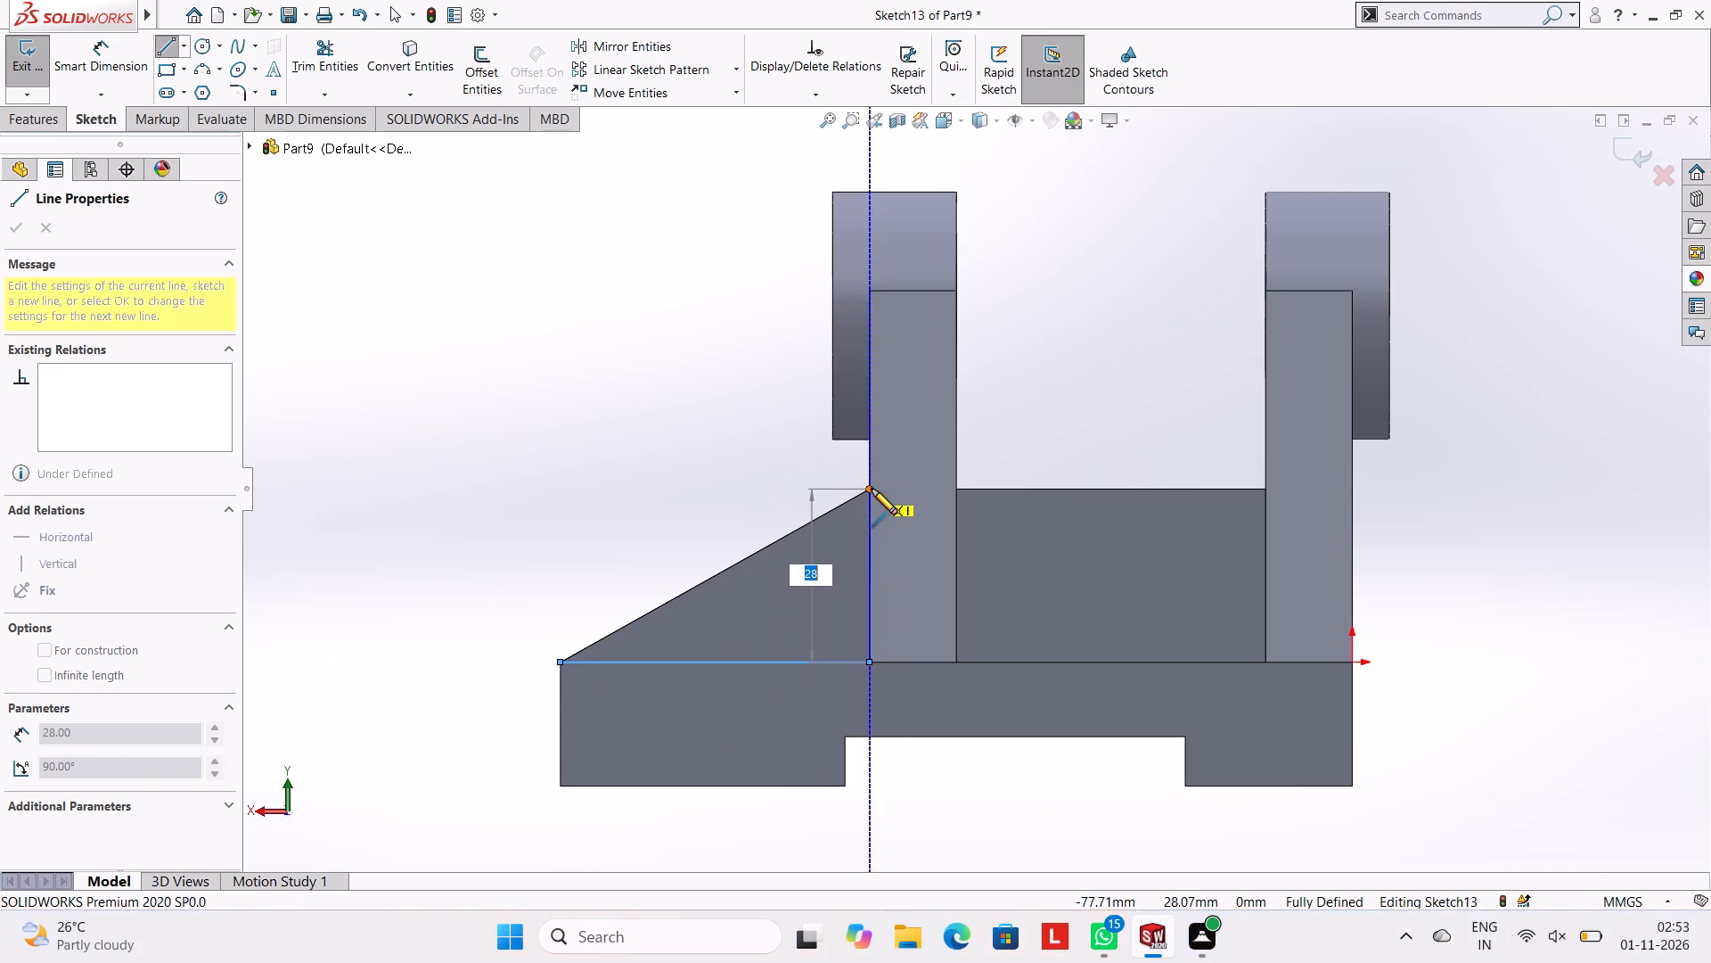
left_click(872, 489)
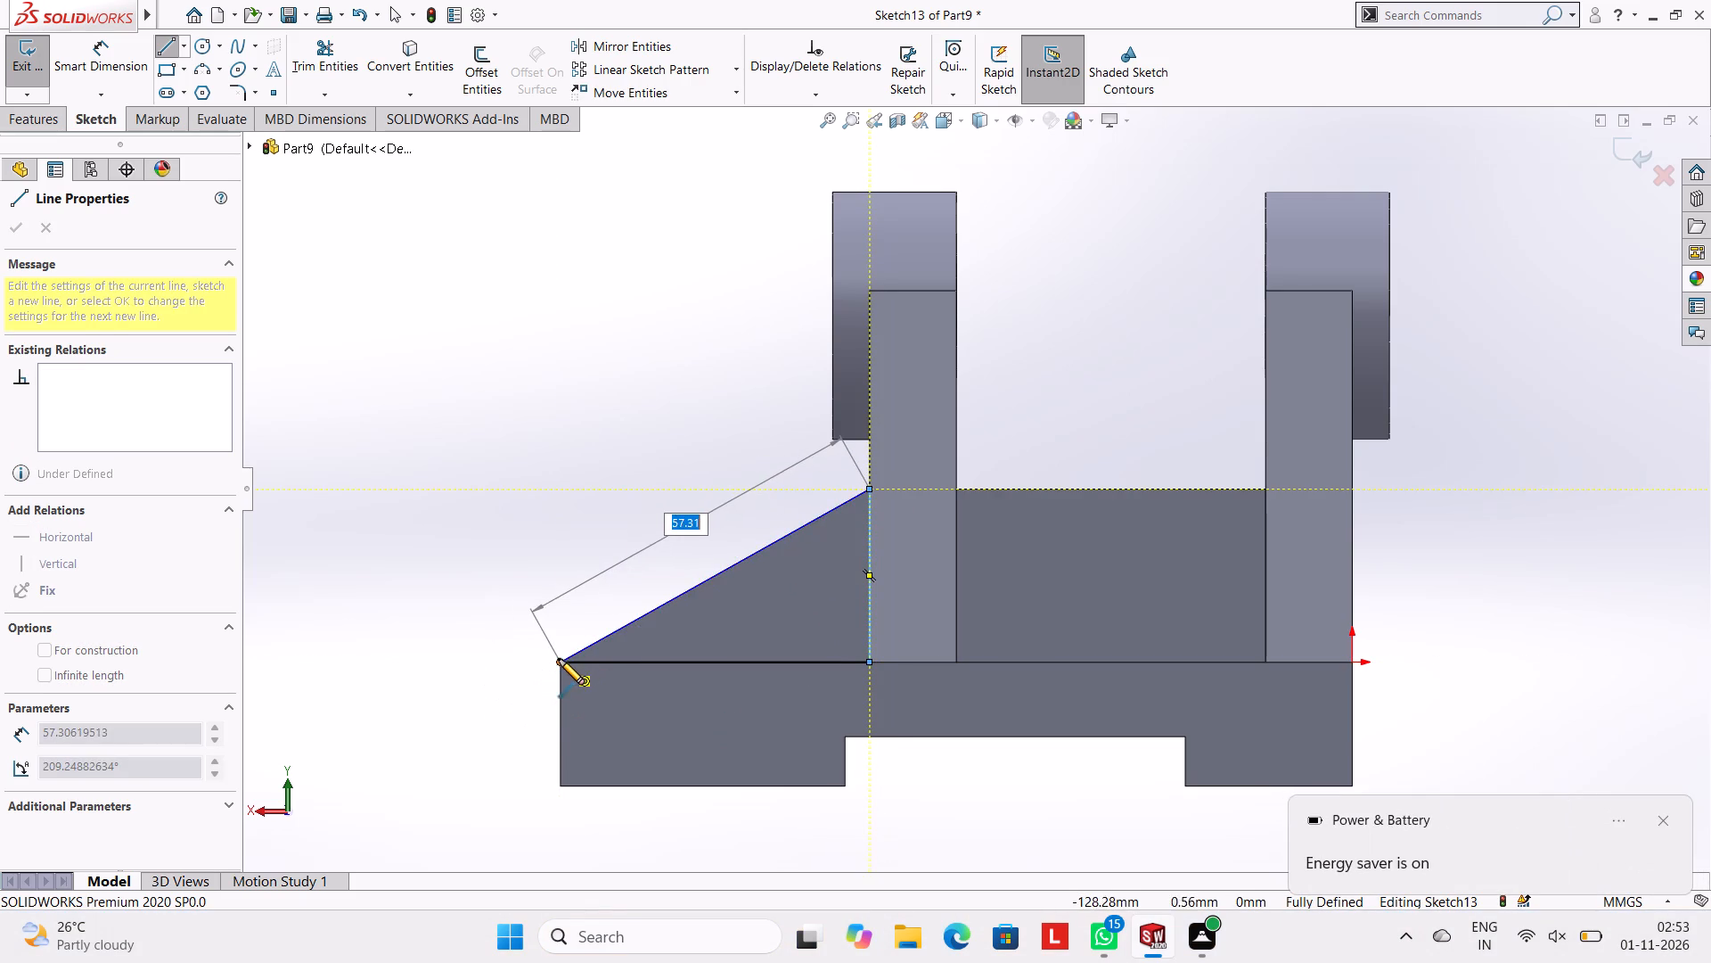
left_click(559, 659)
key("Escape")
key("Escape")
Cut the second triangle 28 mm blind, leaving a thin sloped rib against the upright.
middle_click_drag(584, 484, 610, 506)
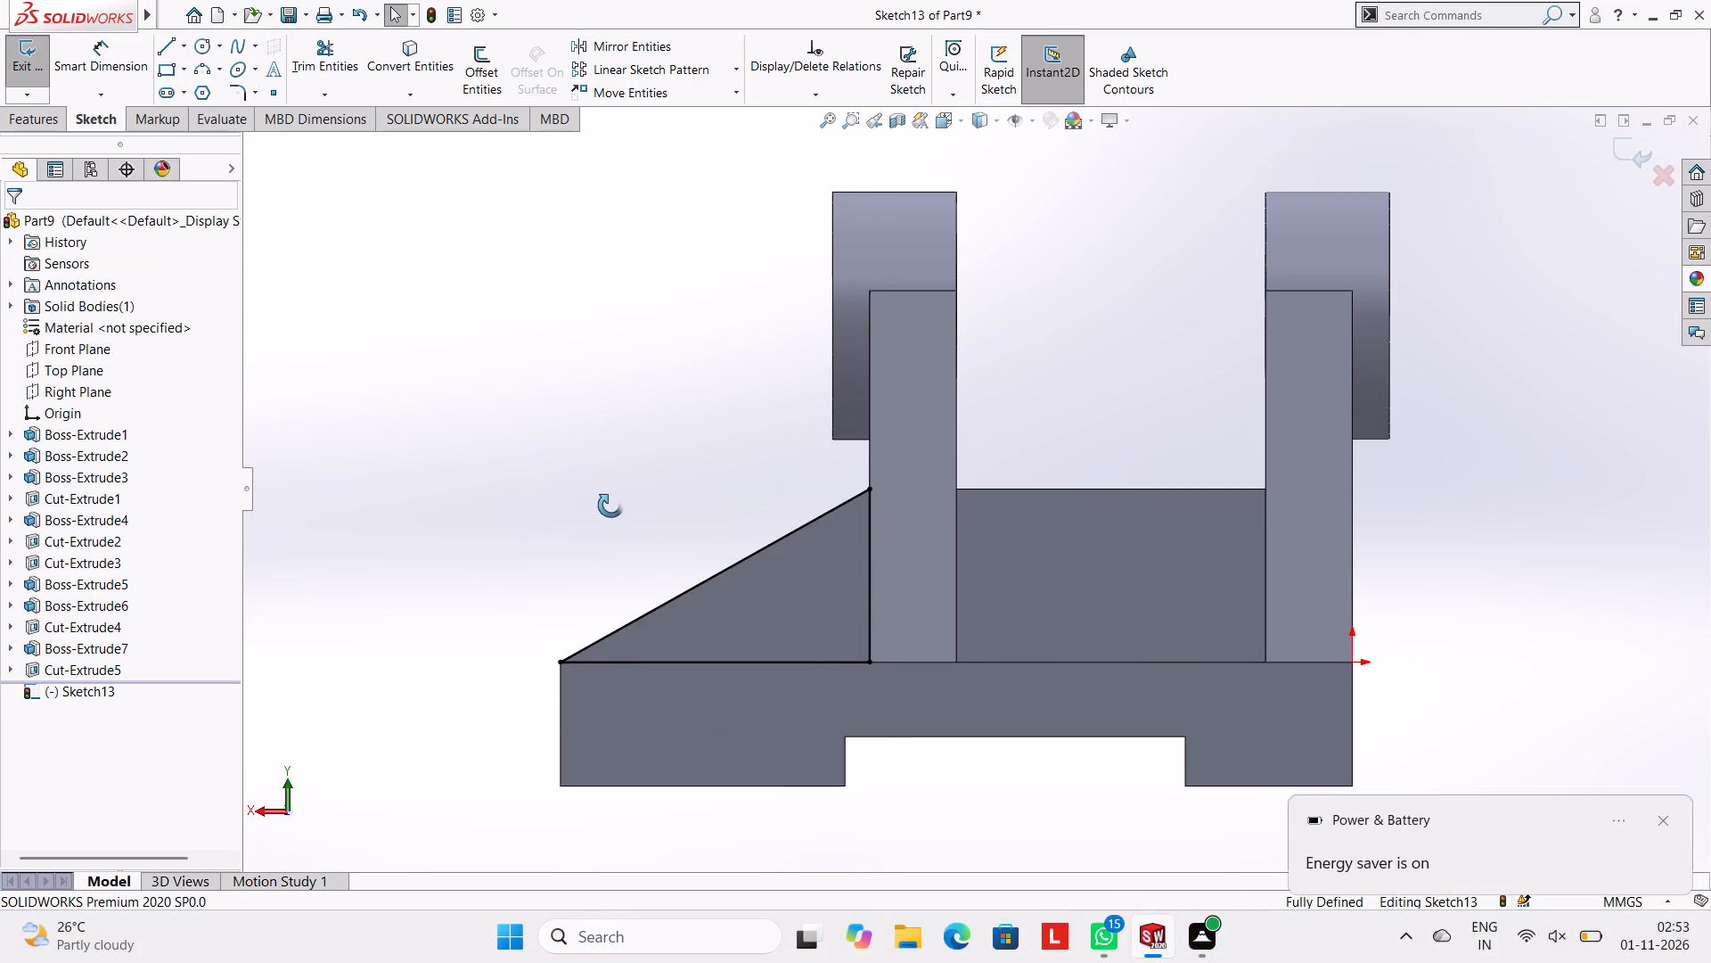
middle_click_drag(610, 506, 628, 533)
left_click(31, 122)
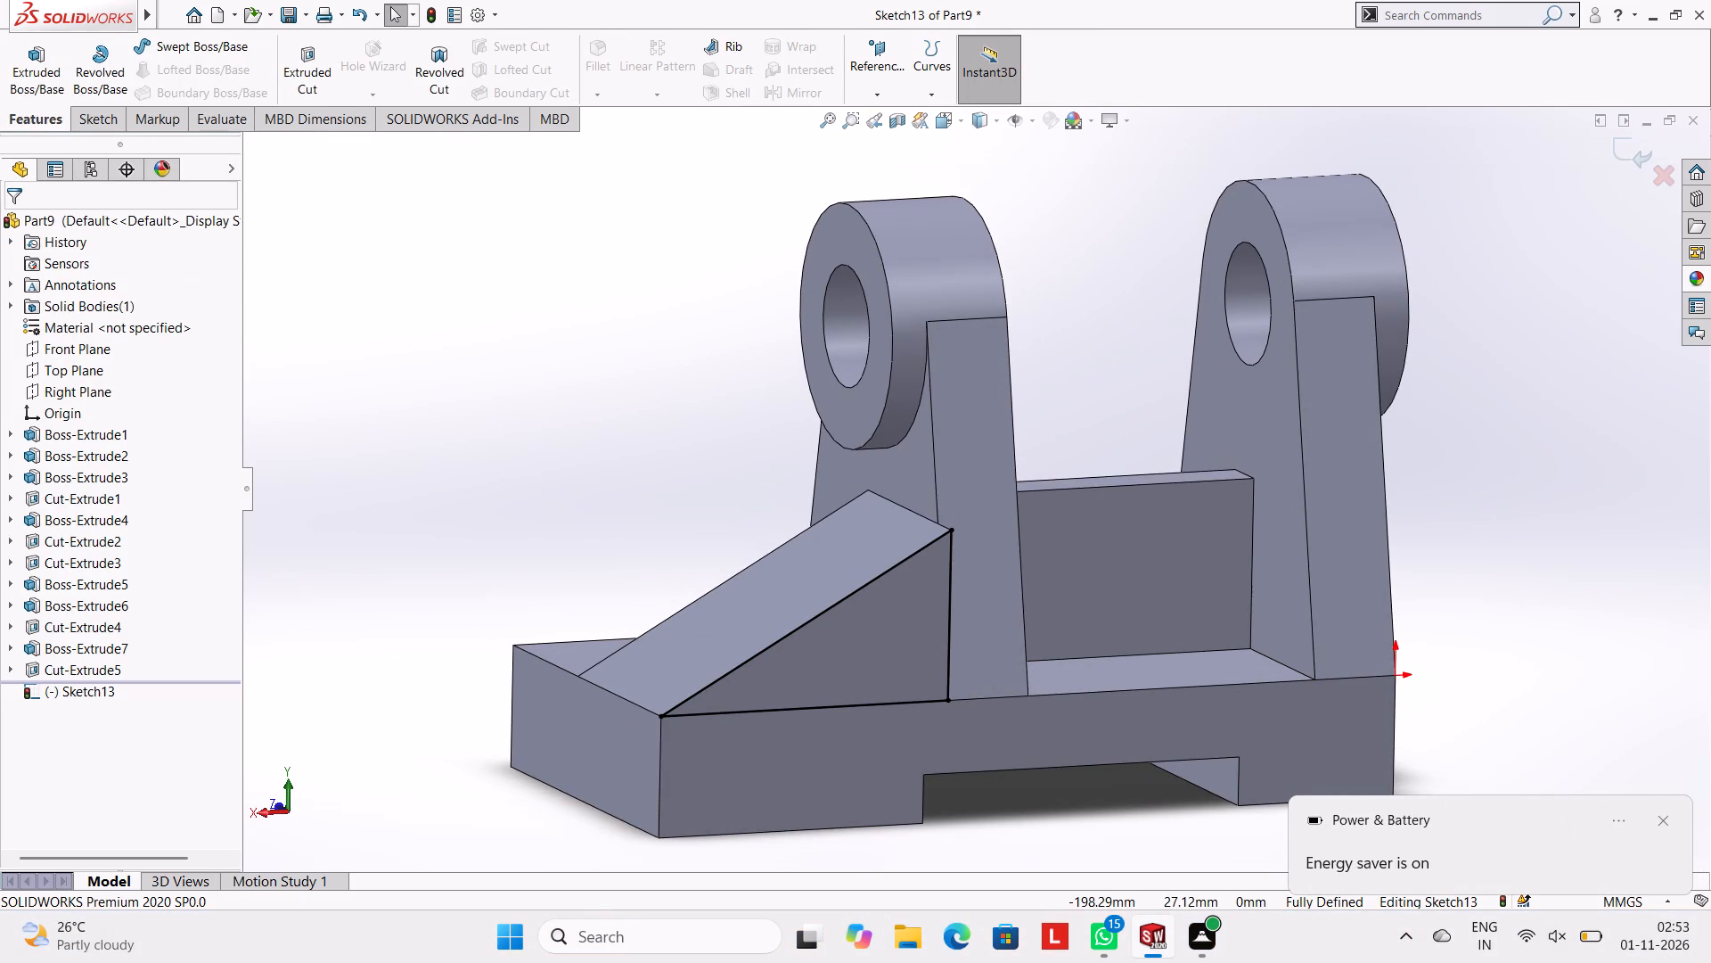
left_click(315, 80)
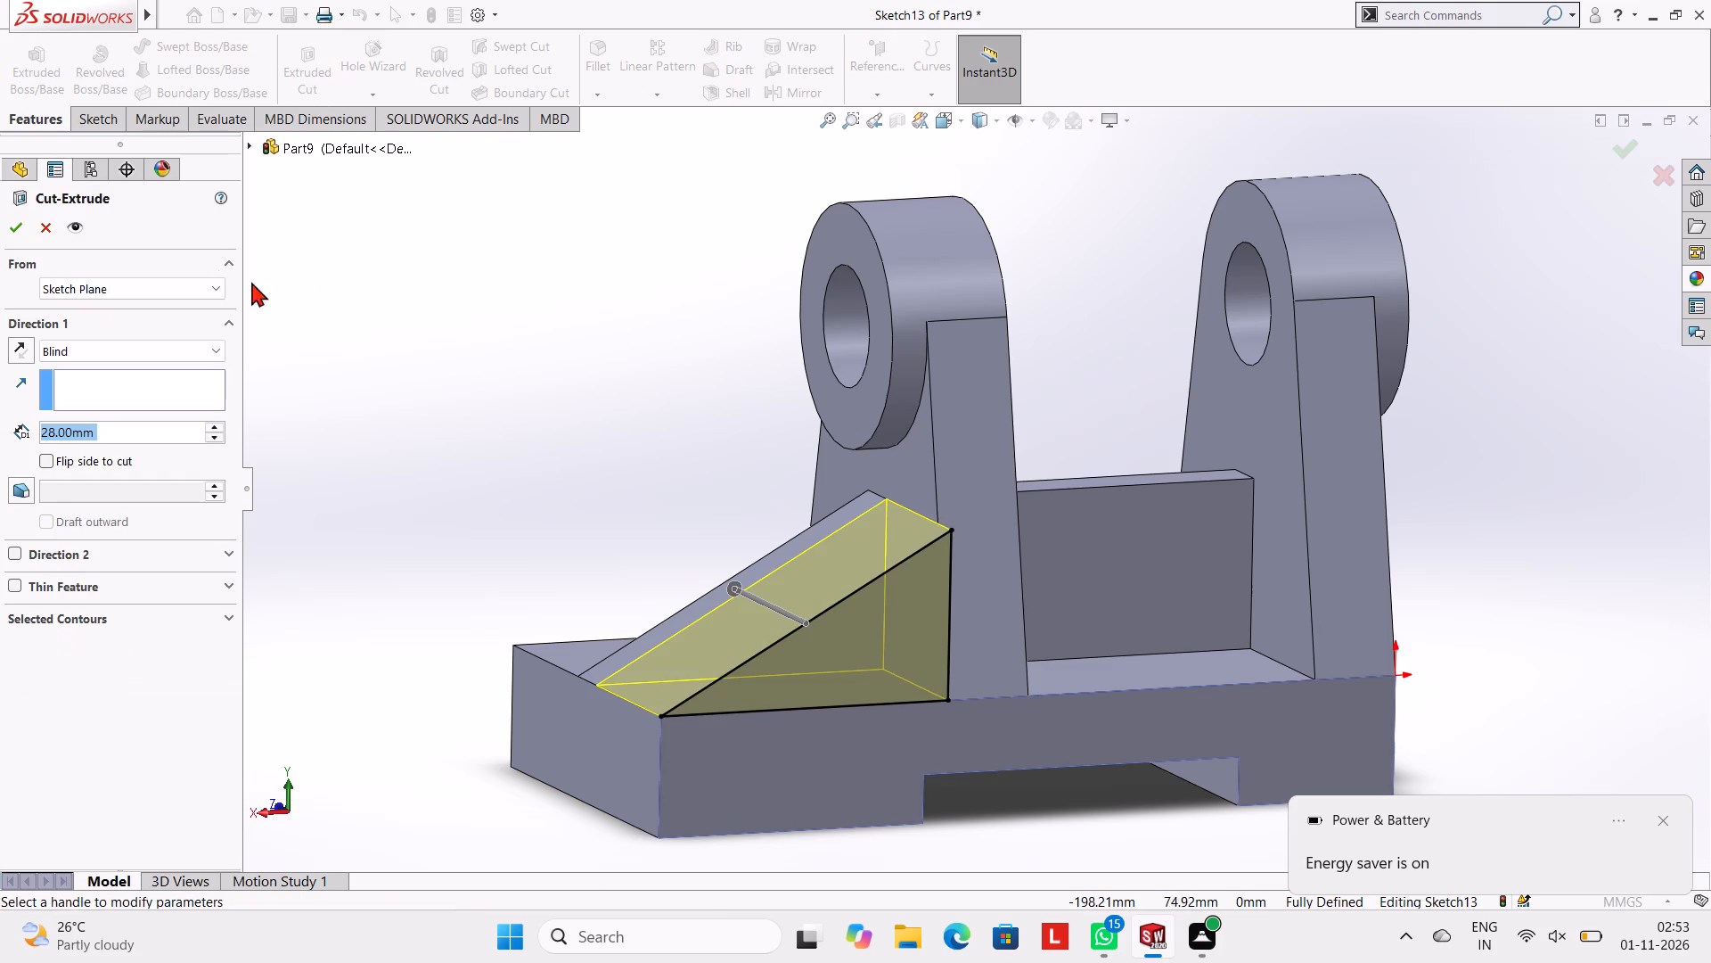
left_click(20, 224)
left_click(422, 284)
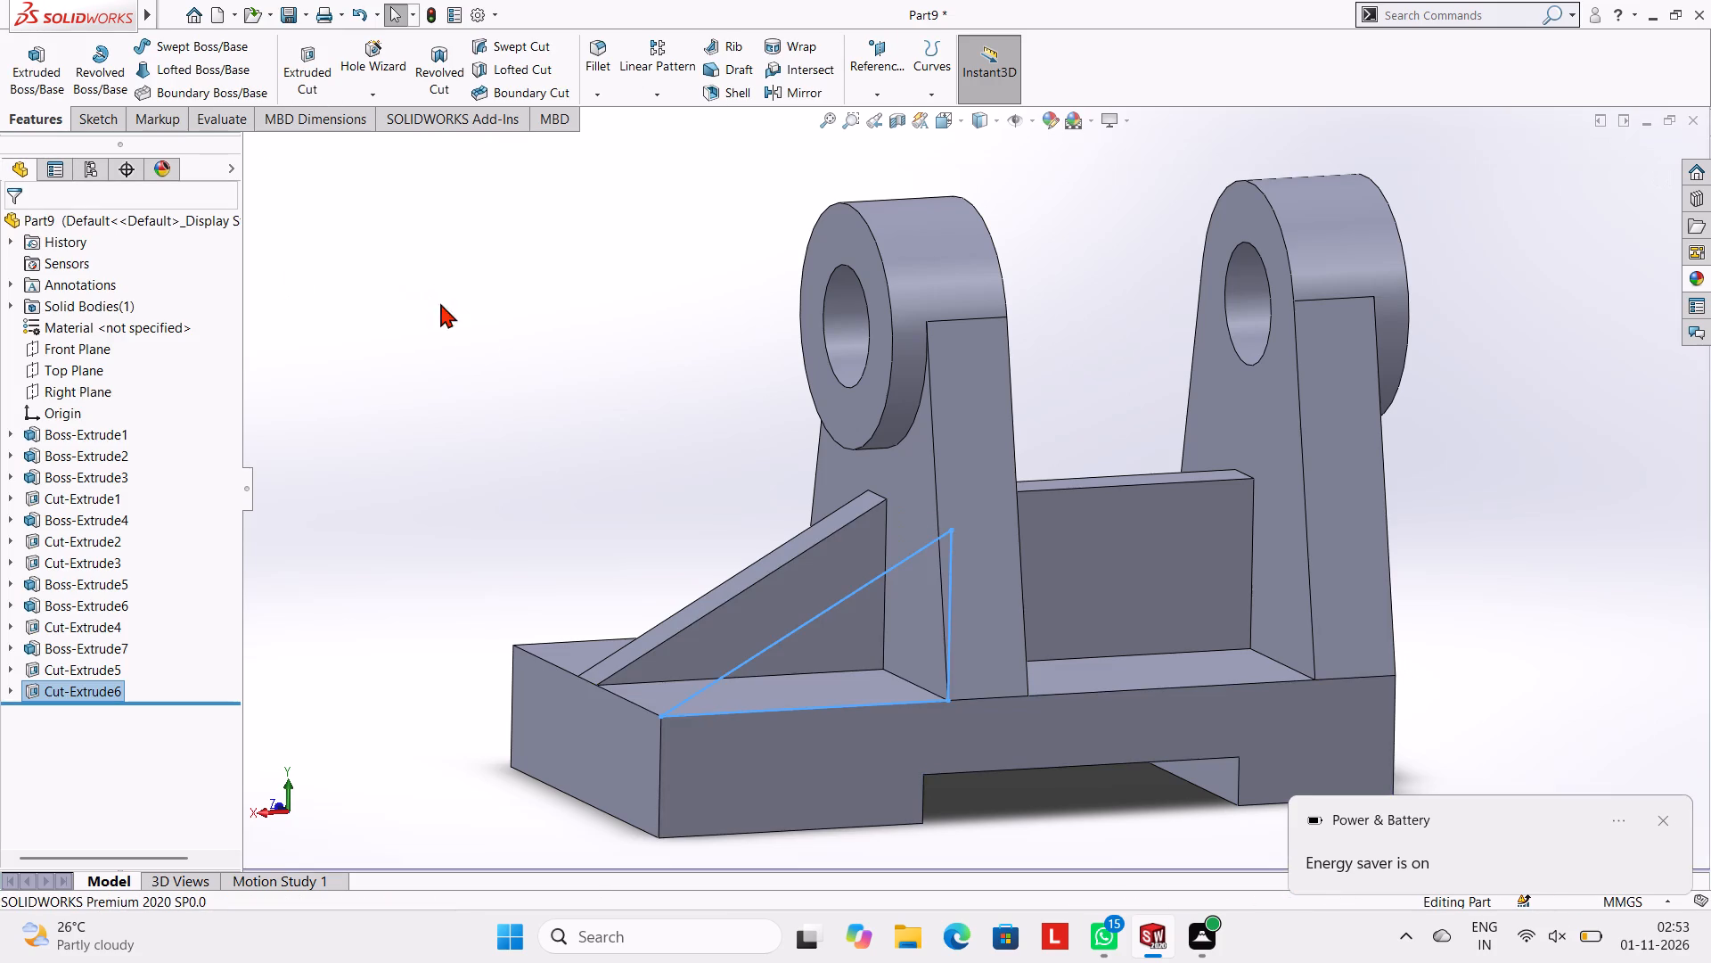
Sketch a 12 mm circle on the base's top face between the uprights, beside the rib, centred about 42 mm and 15 mm from the origin.
middle_click_drag(478, 338, 541, 374)
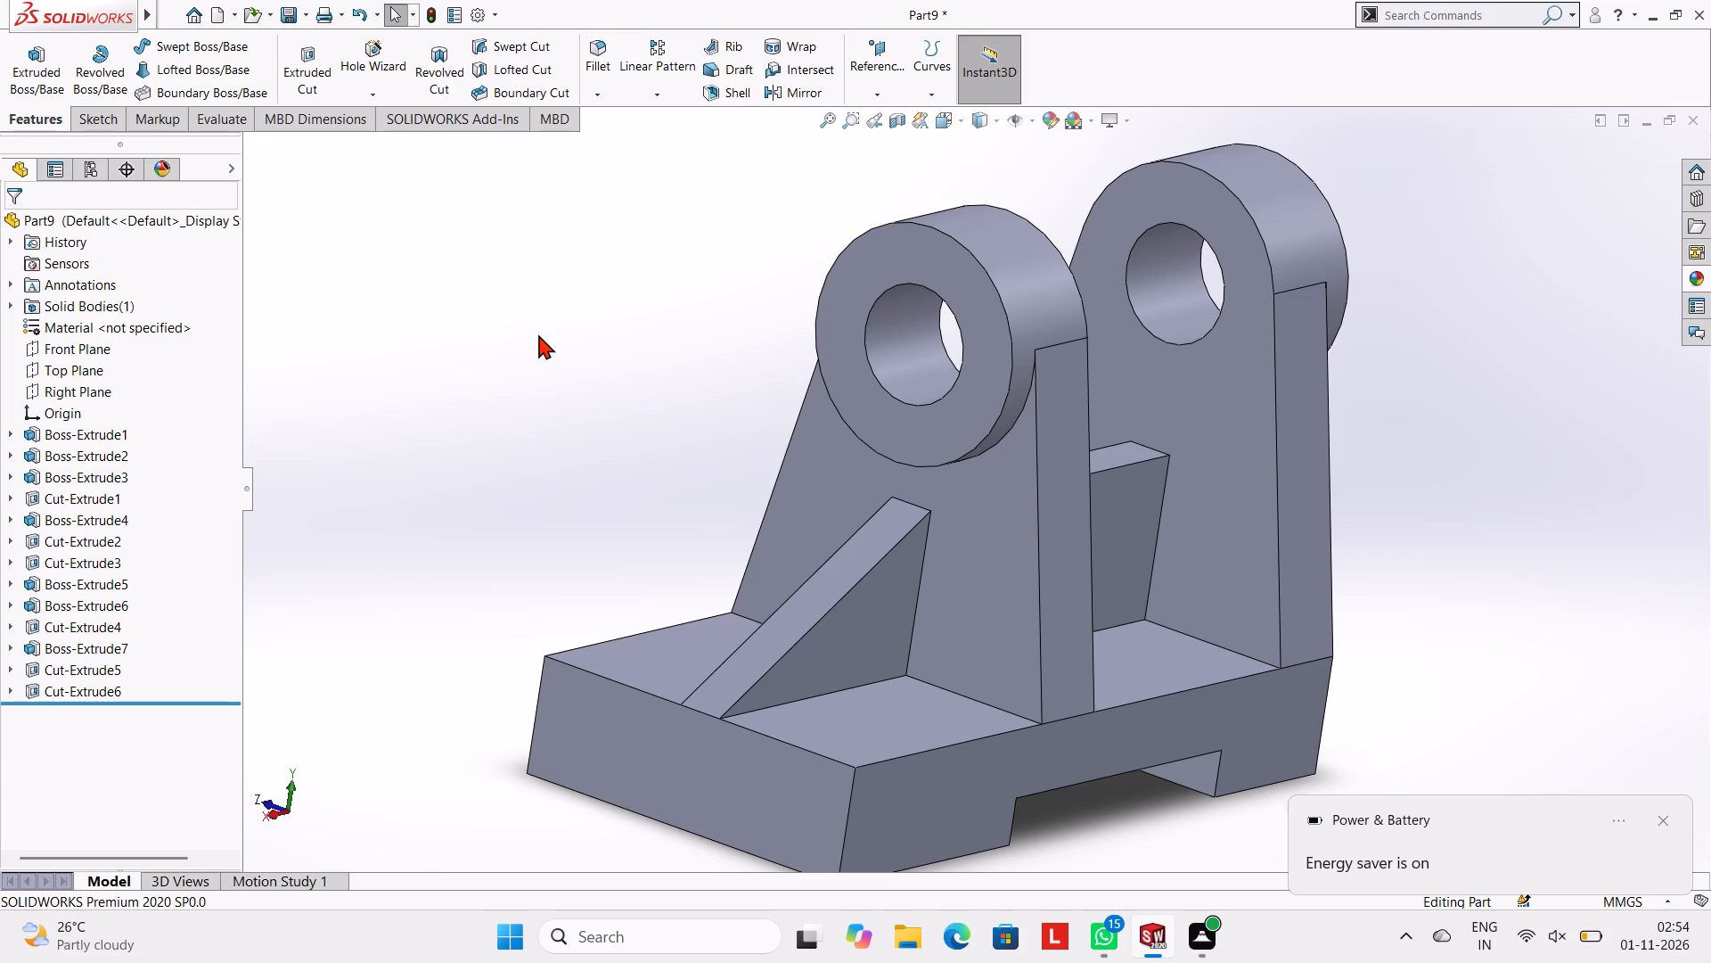
middle_click_drag(619, 399, 661, 412)
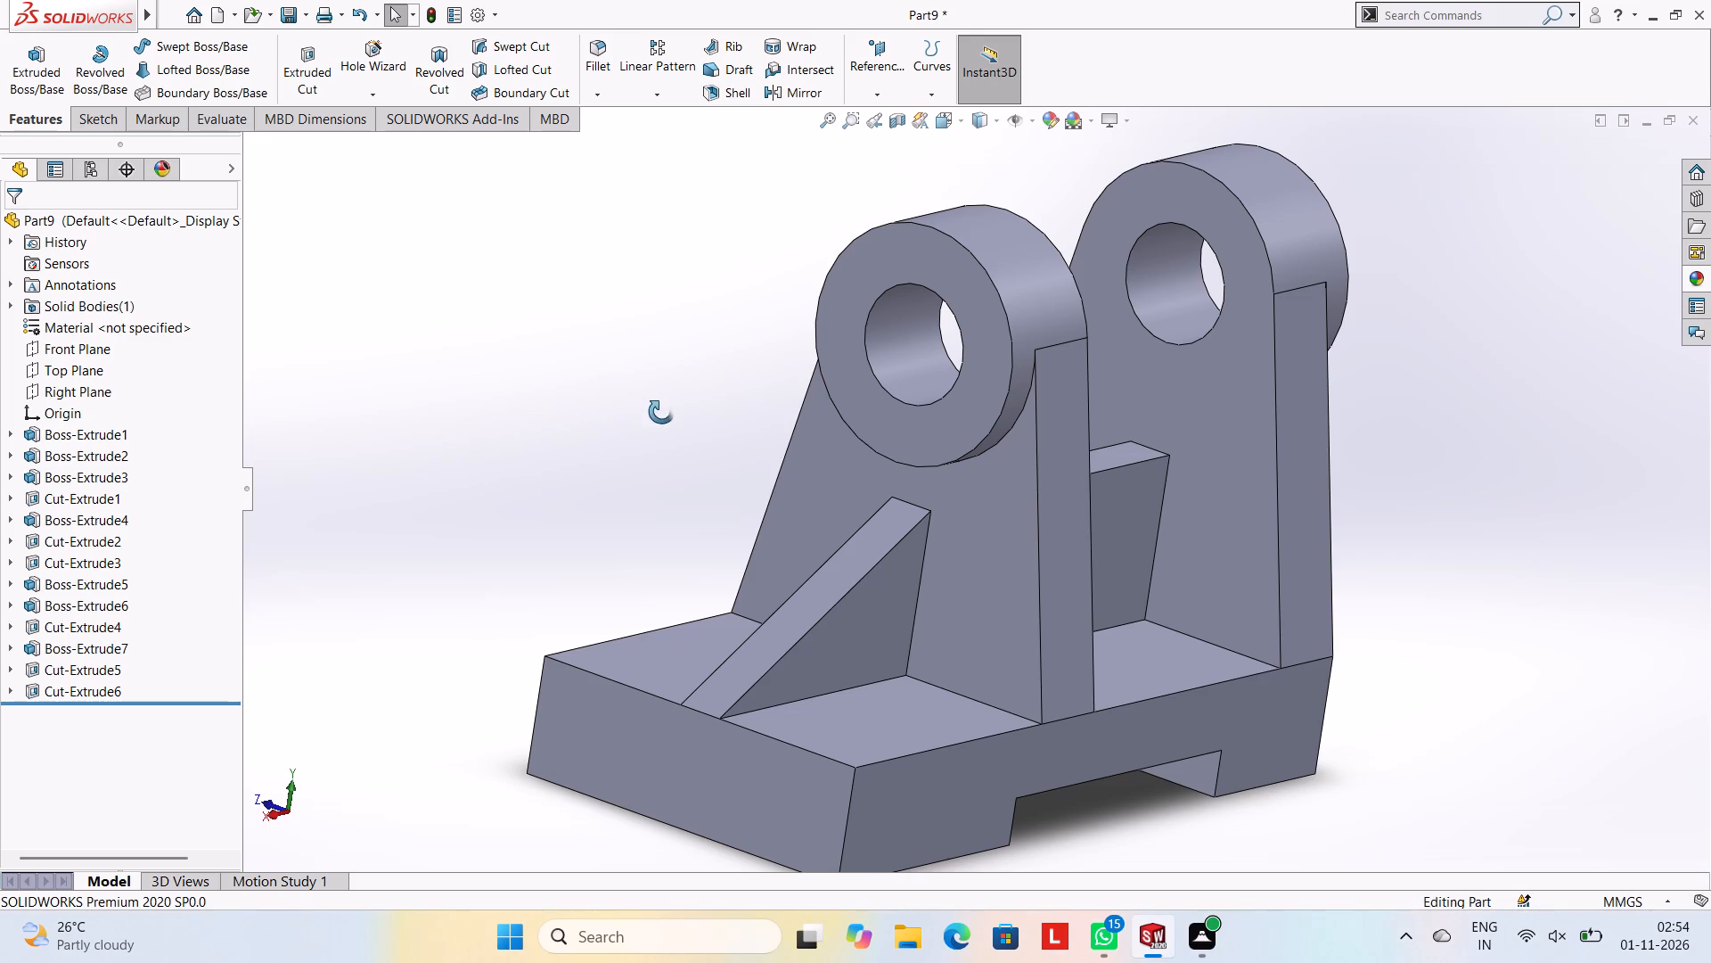
middle_click_drag(661, 412, 685, 425)
scroll(675, 433, "up", 2)
middle_click_drag(675, 425, 767, 494)
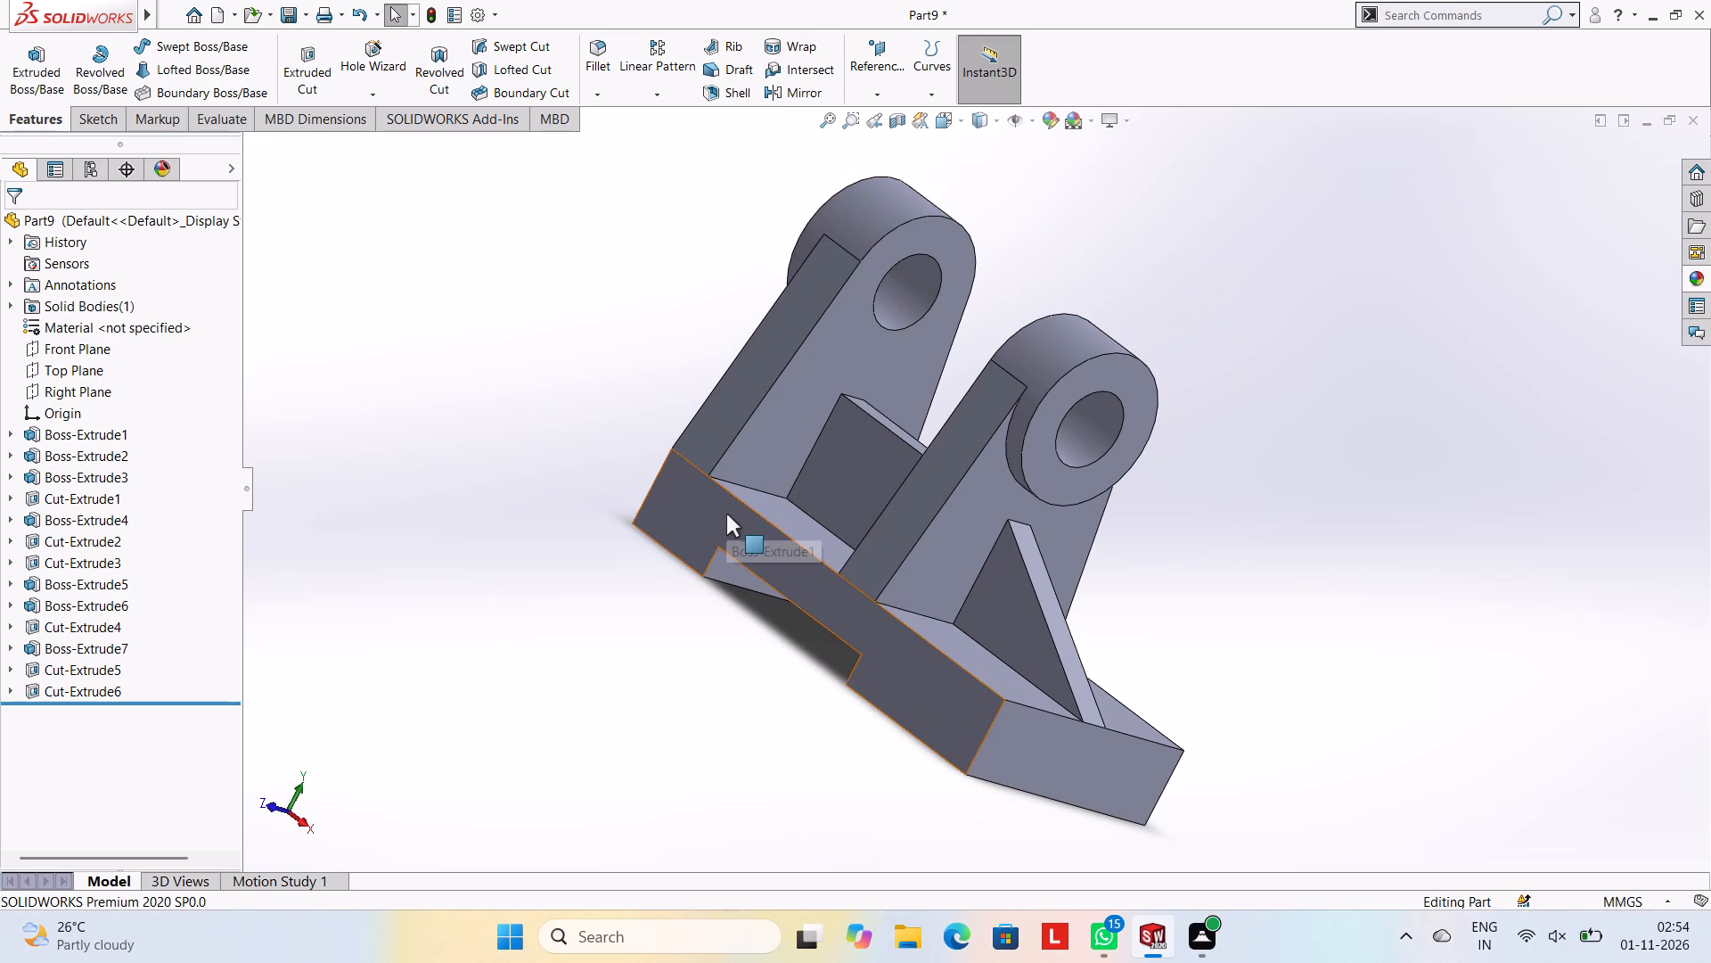
middle_click_drag(1091, 284, 1008, 374)
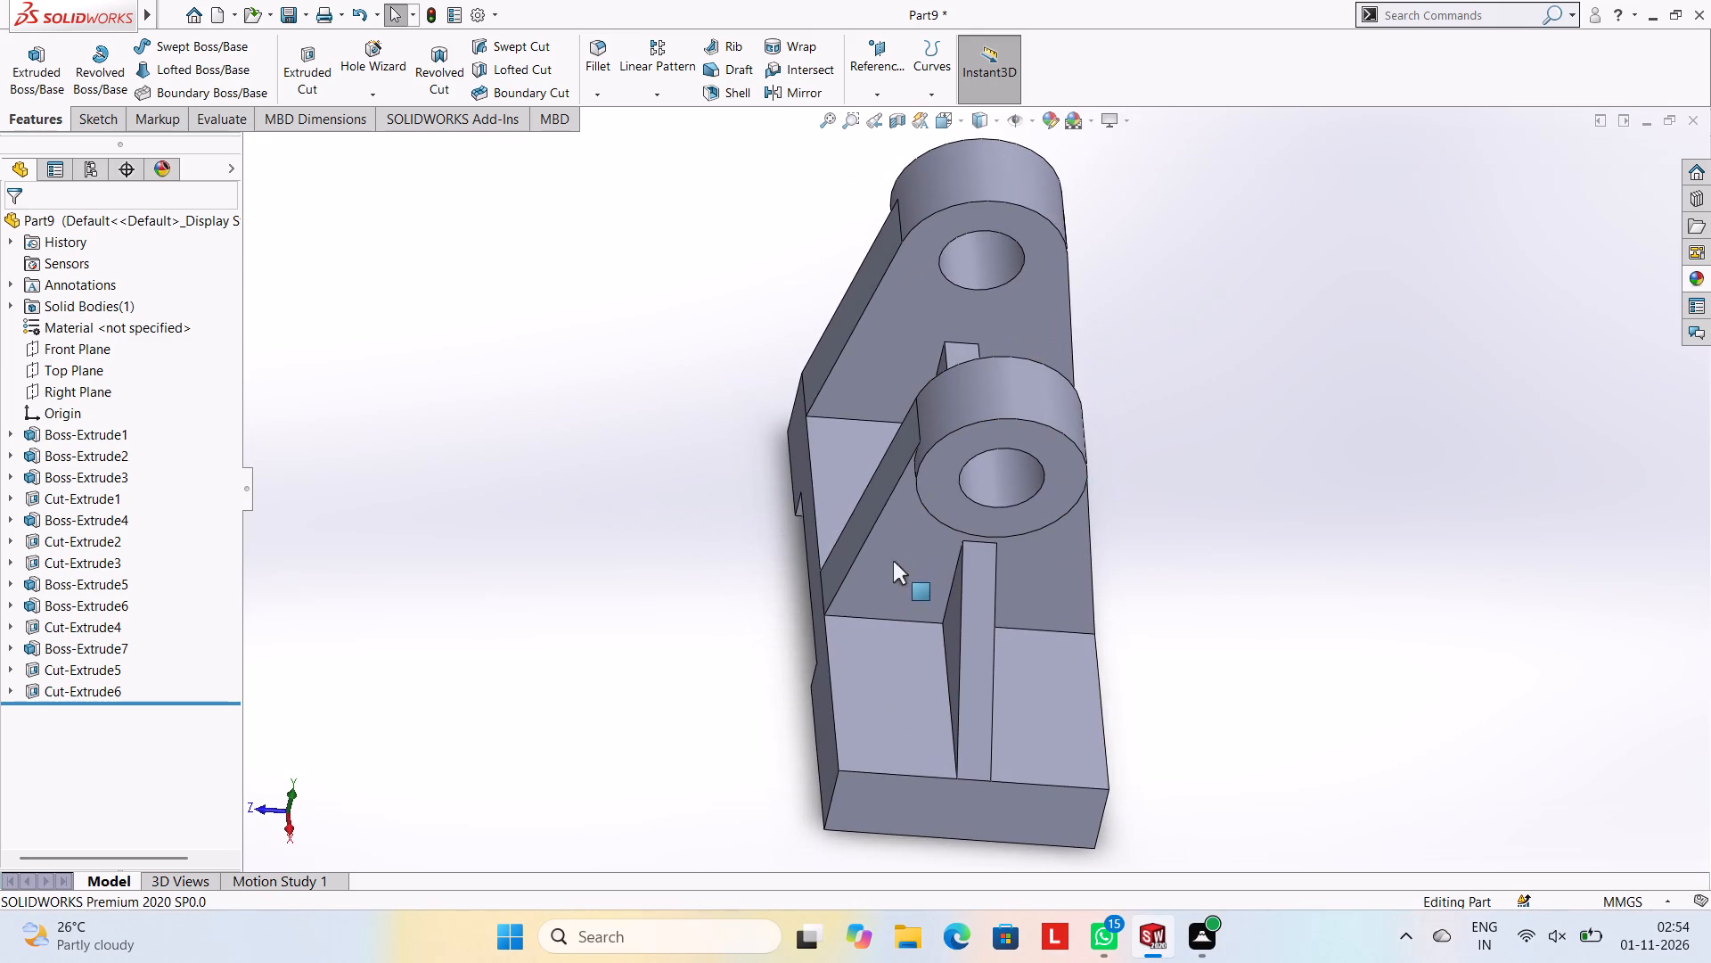
left_click(854, 452)
left_click(937, 396)
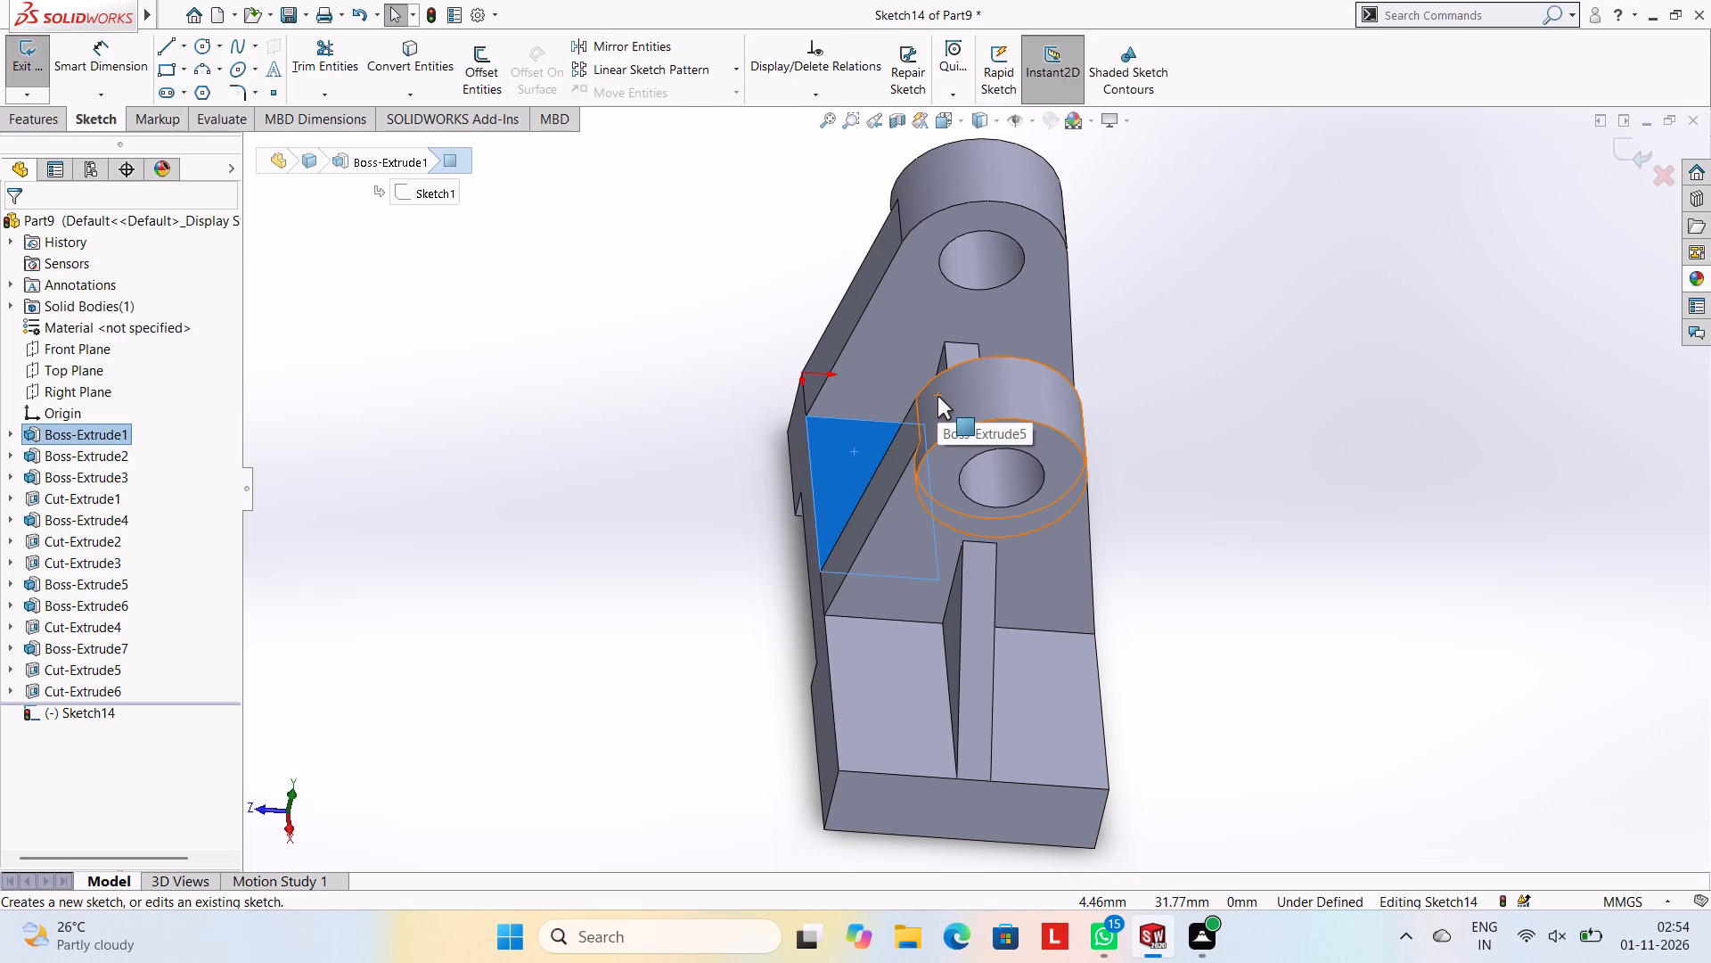
key("ctrl+8")
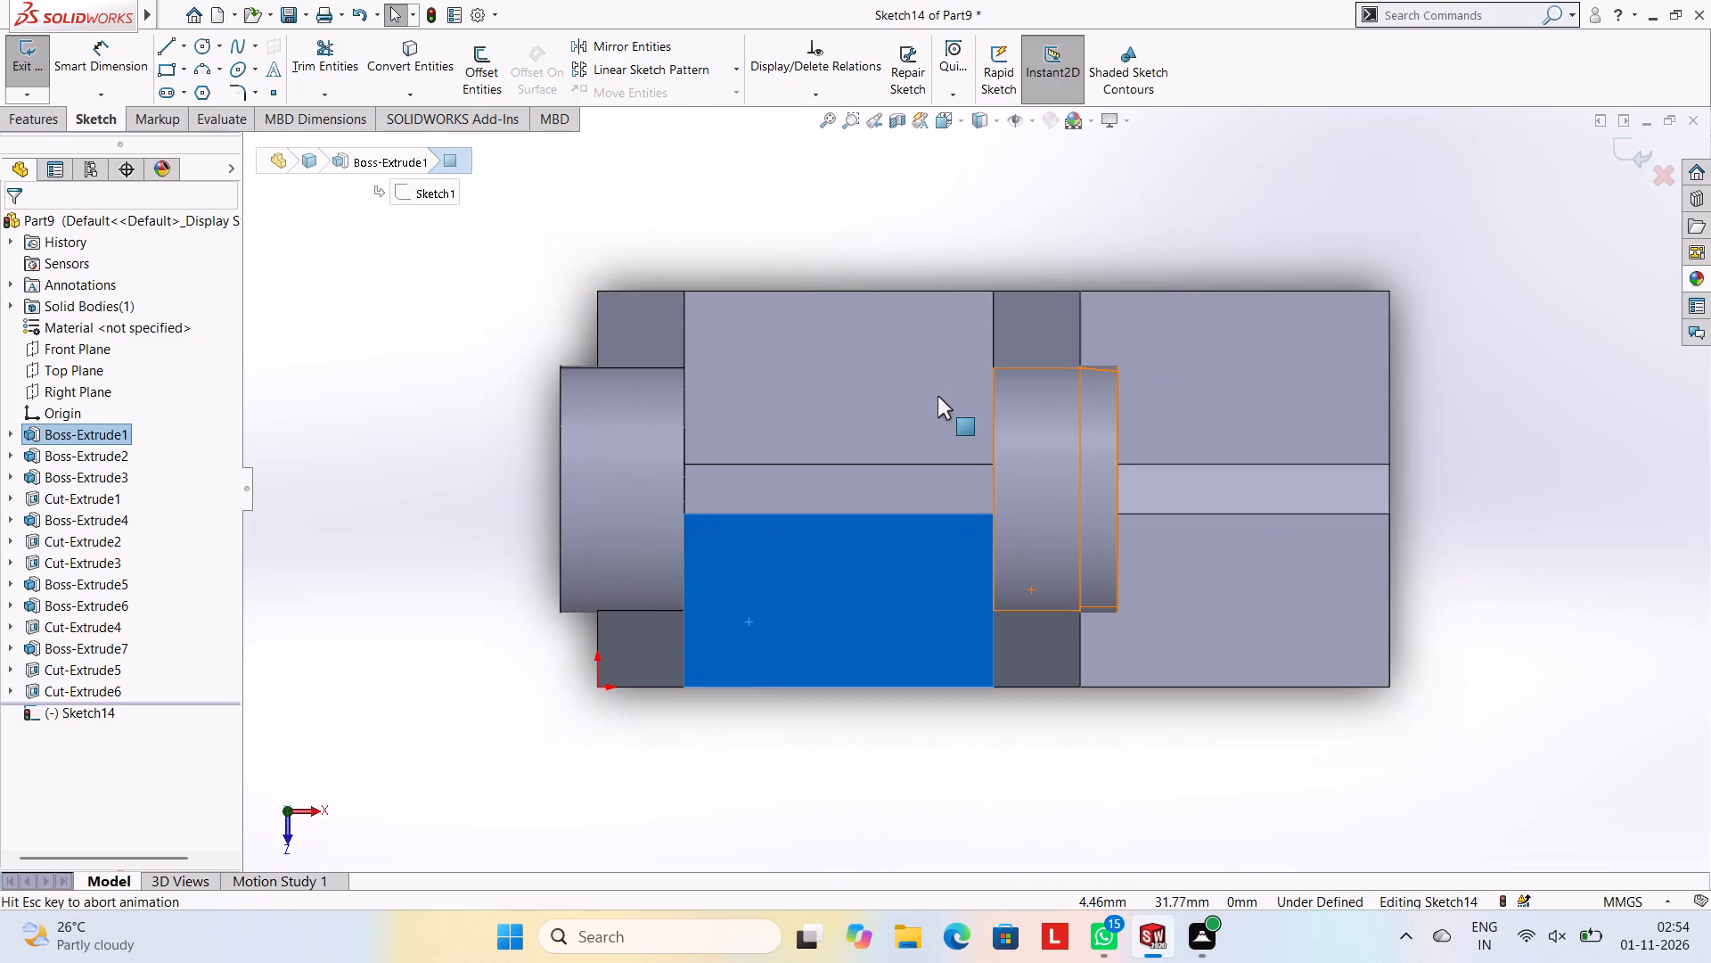
left_click(195, 37)
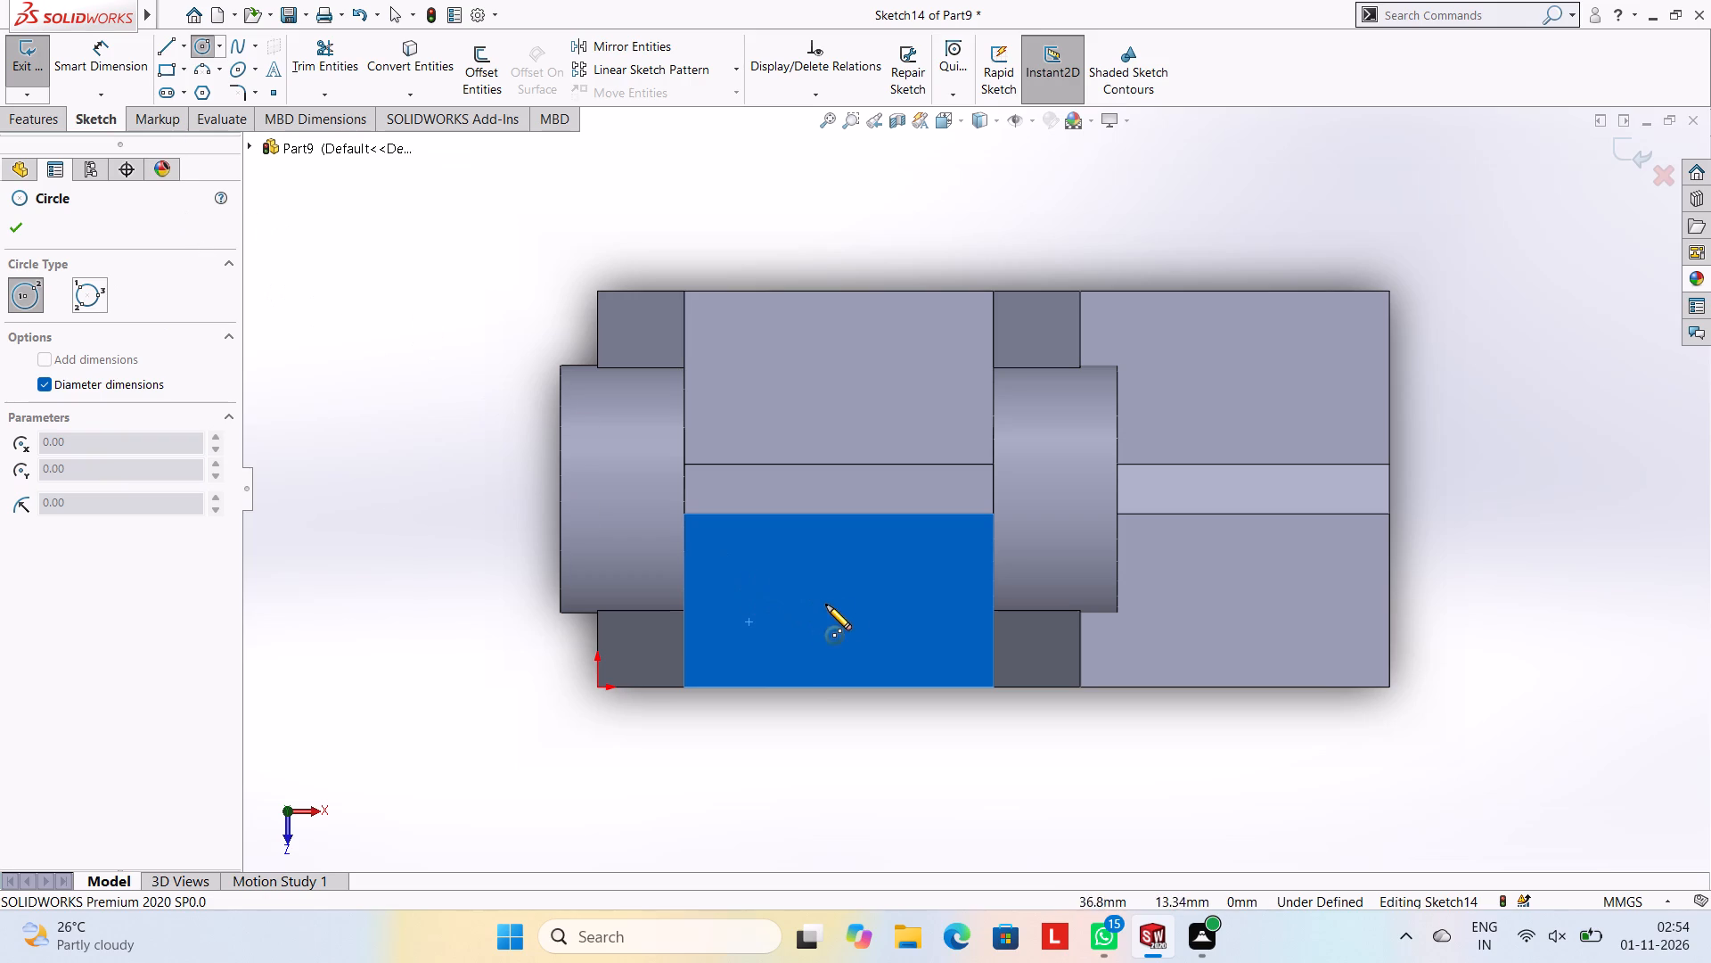
left_click(857, 595)
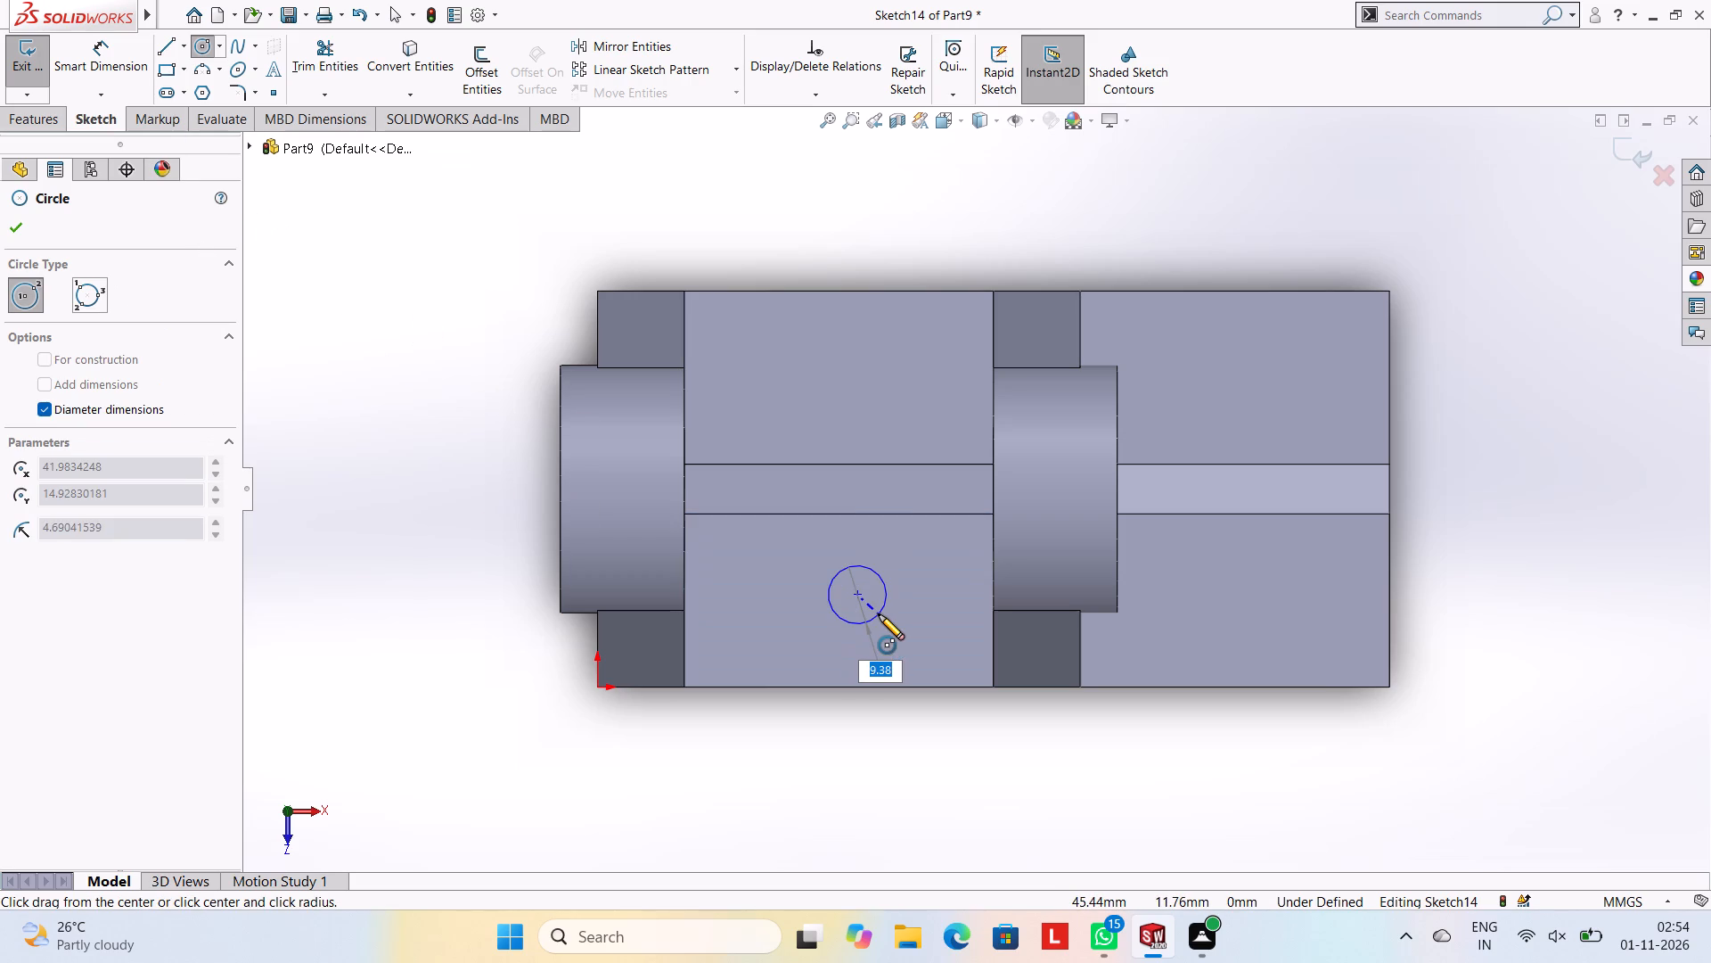
type("12")
key("Return")
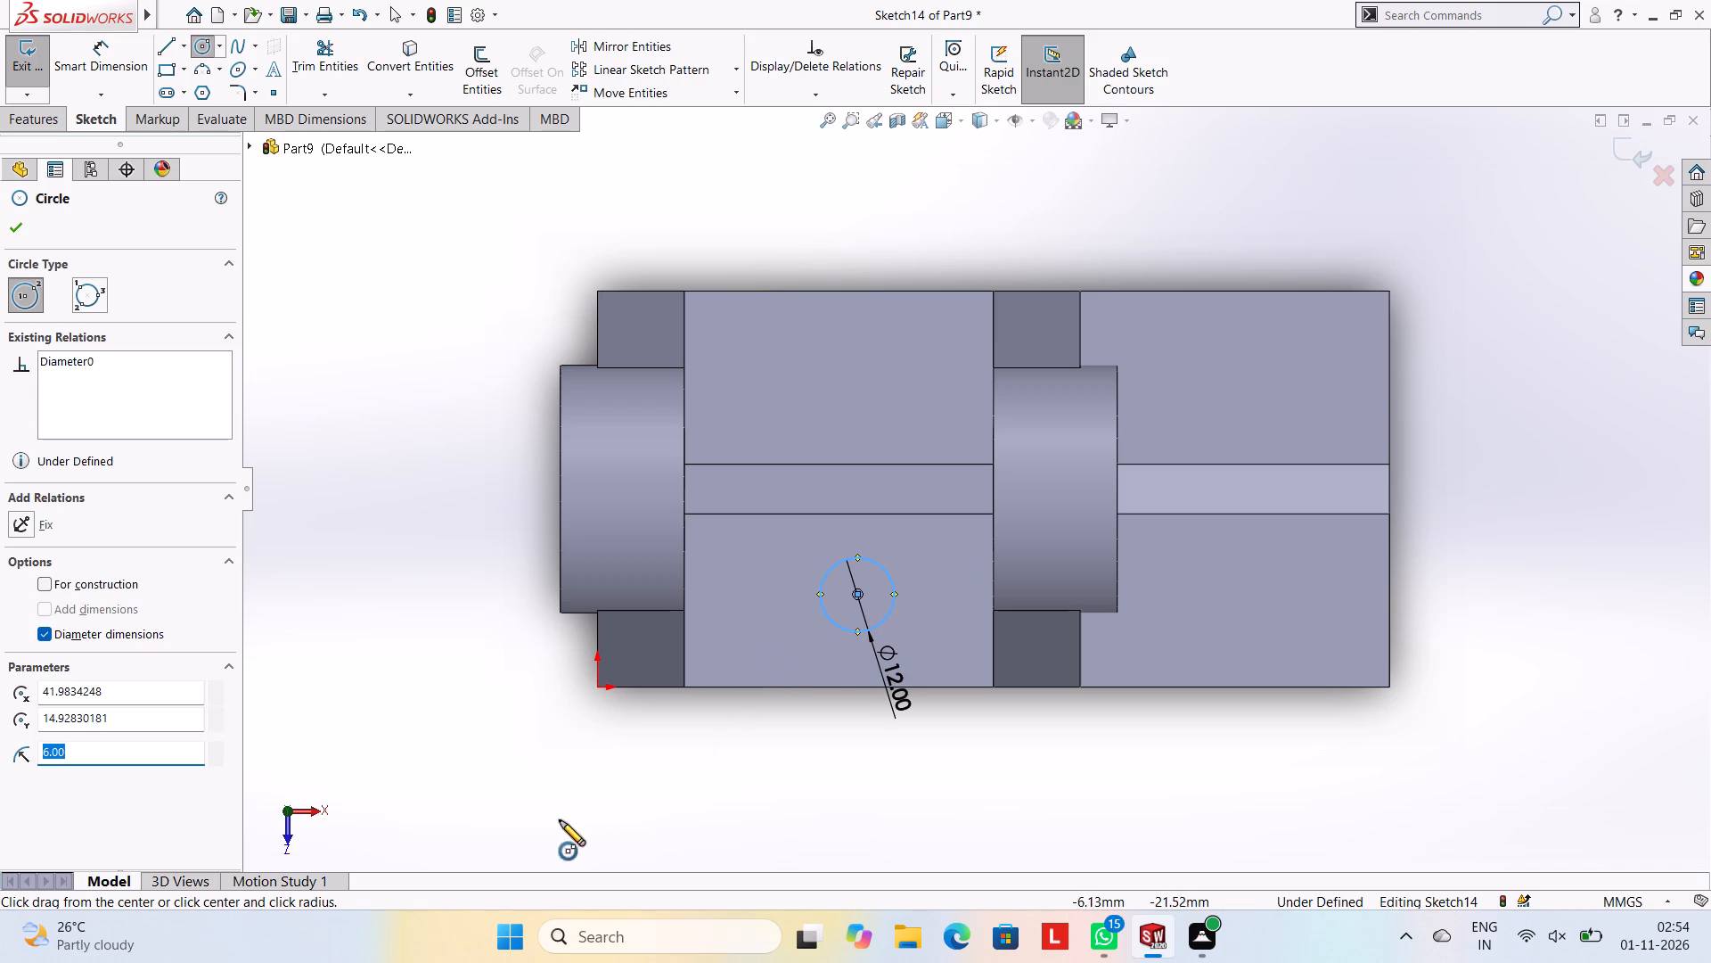
key("Escape")
key("Escape")
key("Escape")
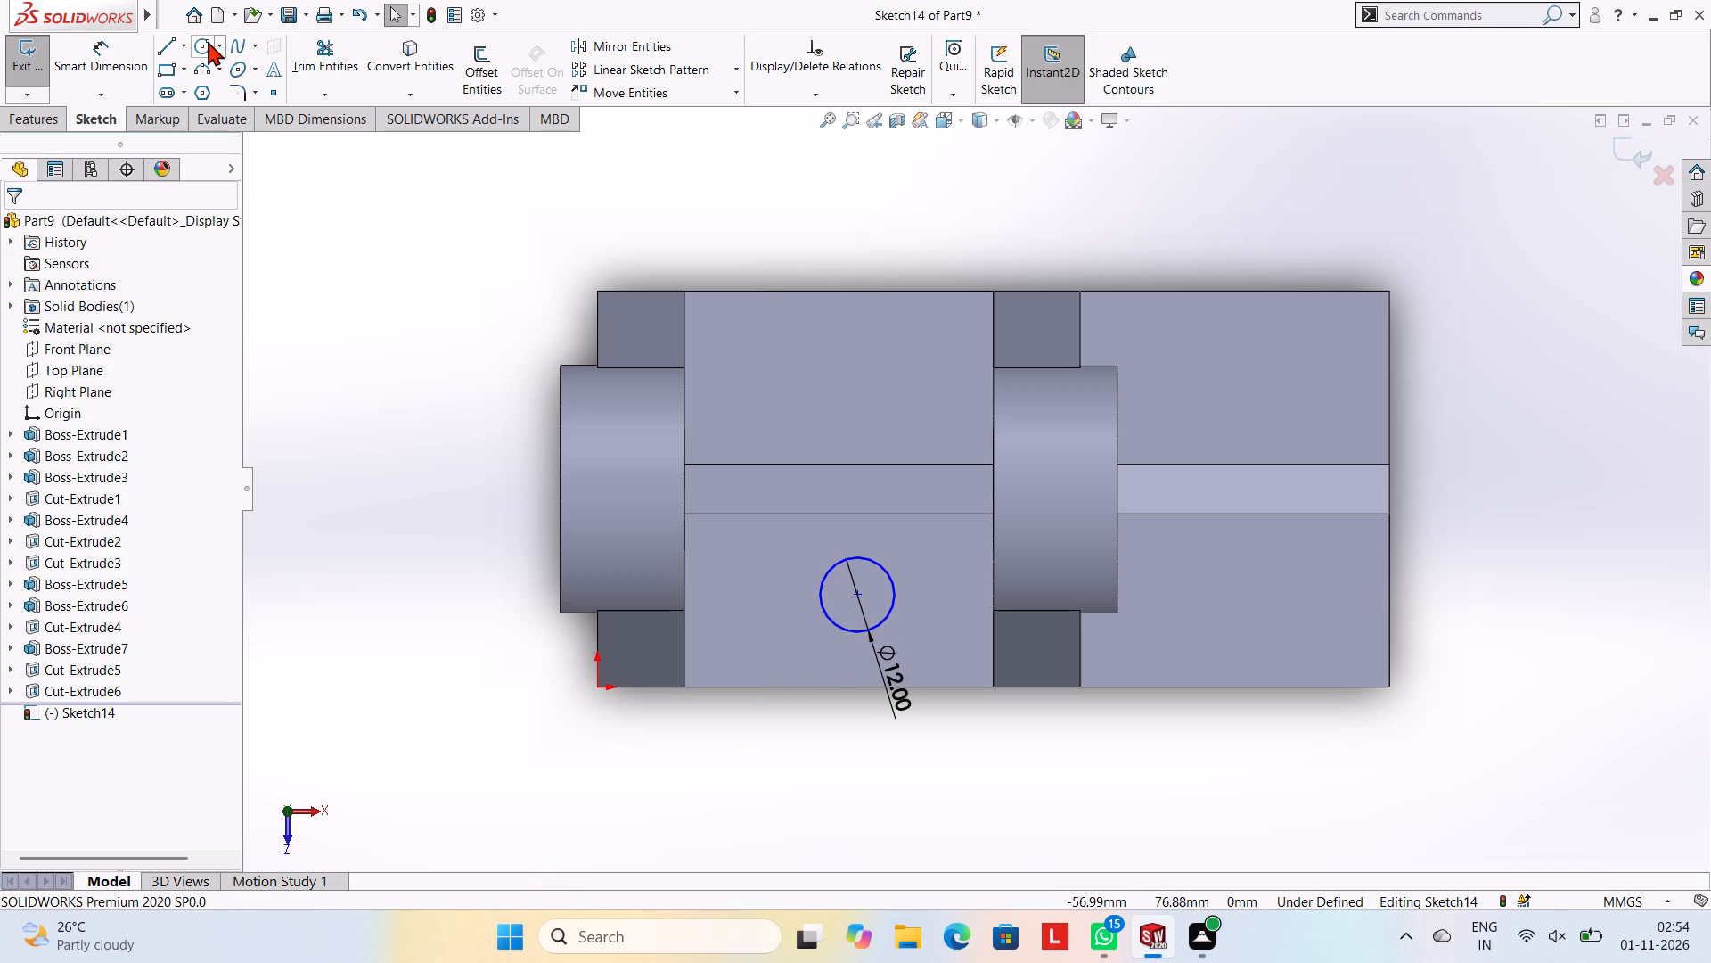
Sketch a second 12 mm circle between the uprights, across the rib from the first, centred about 42 mm and 54 mm from the origin.
left_click(206, 42)
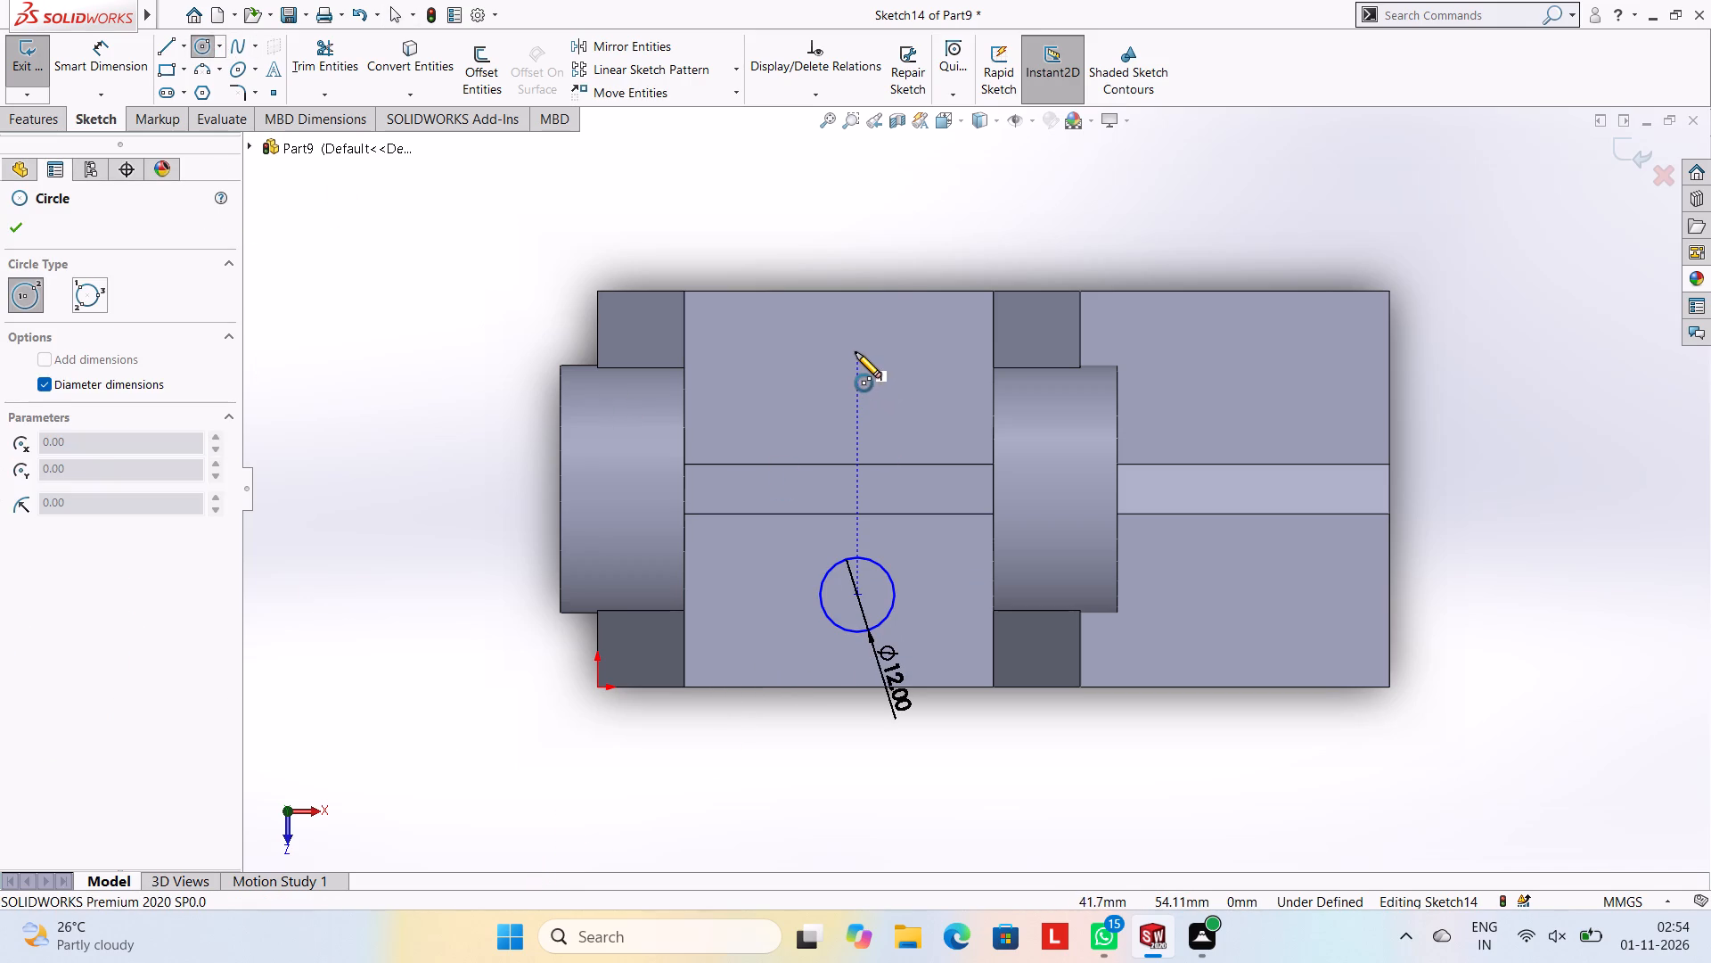
left_click(855, 352)
type("12")
key("Return")
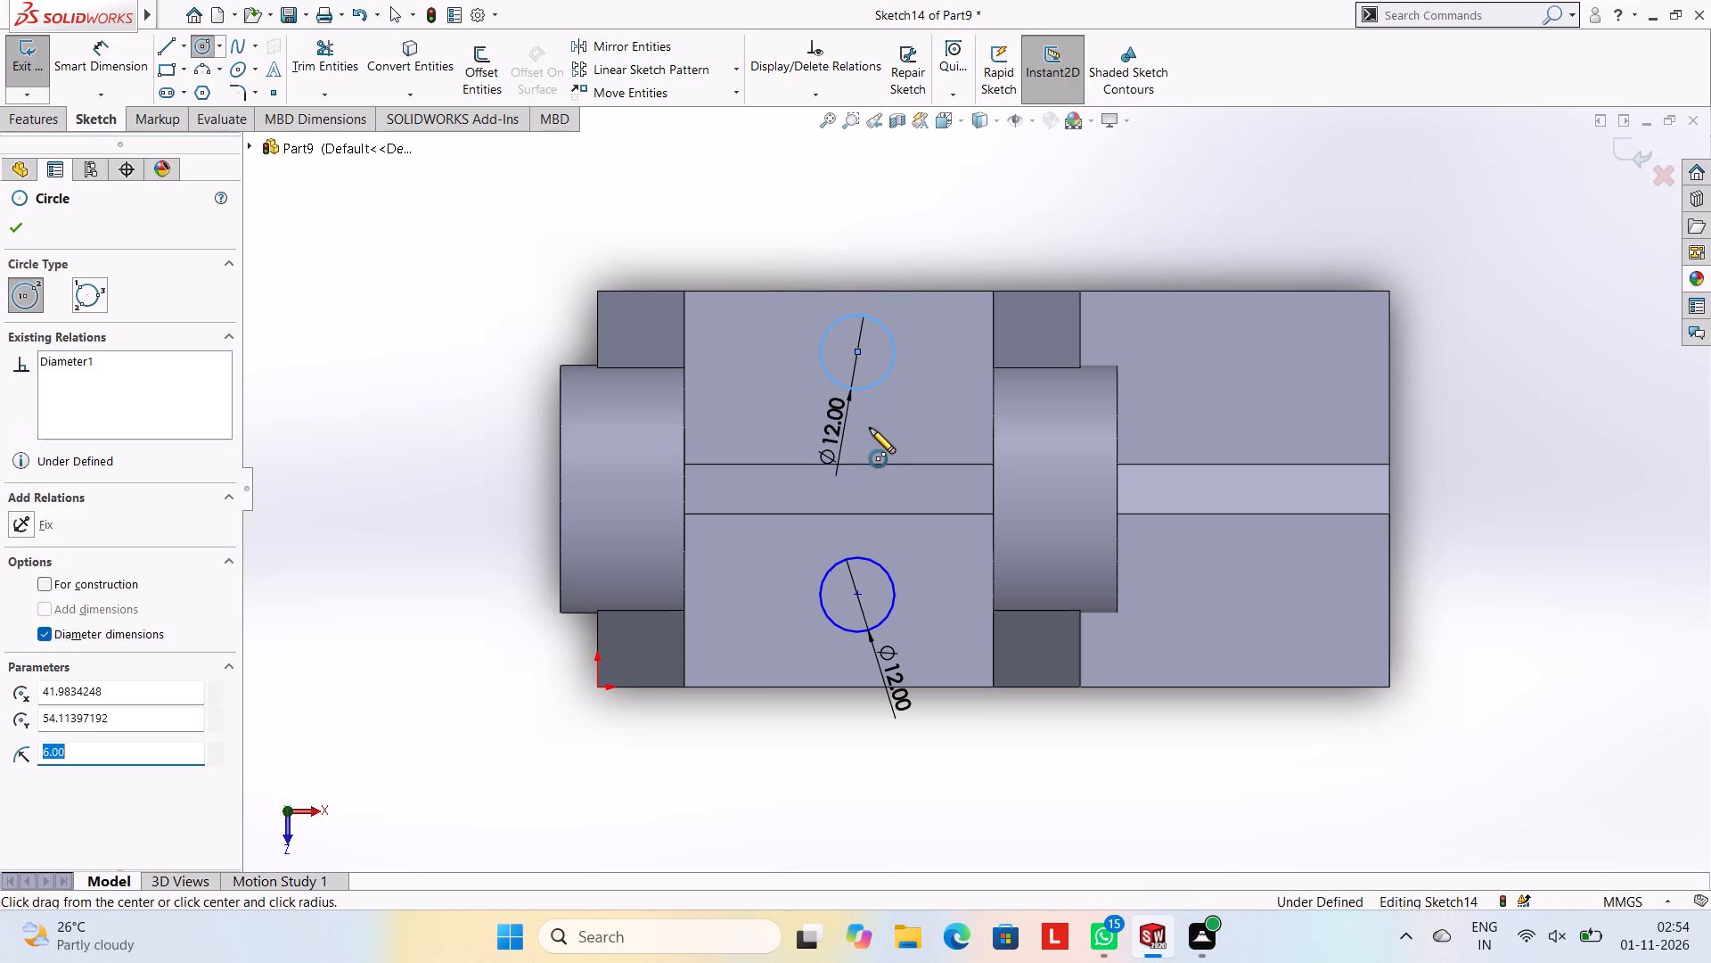
key("Escape")
key("Escape")
key("Escape")
key("Escape")
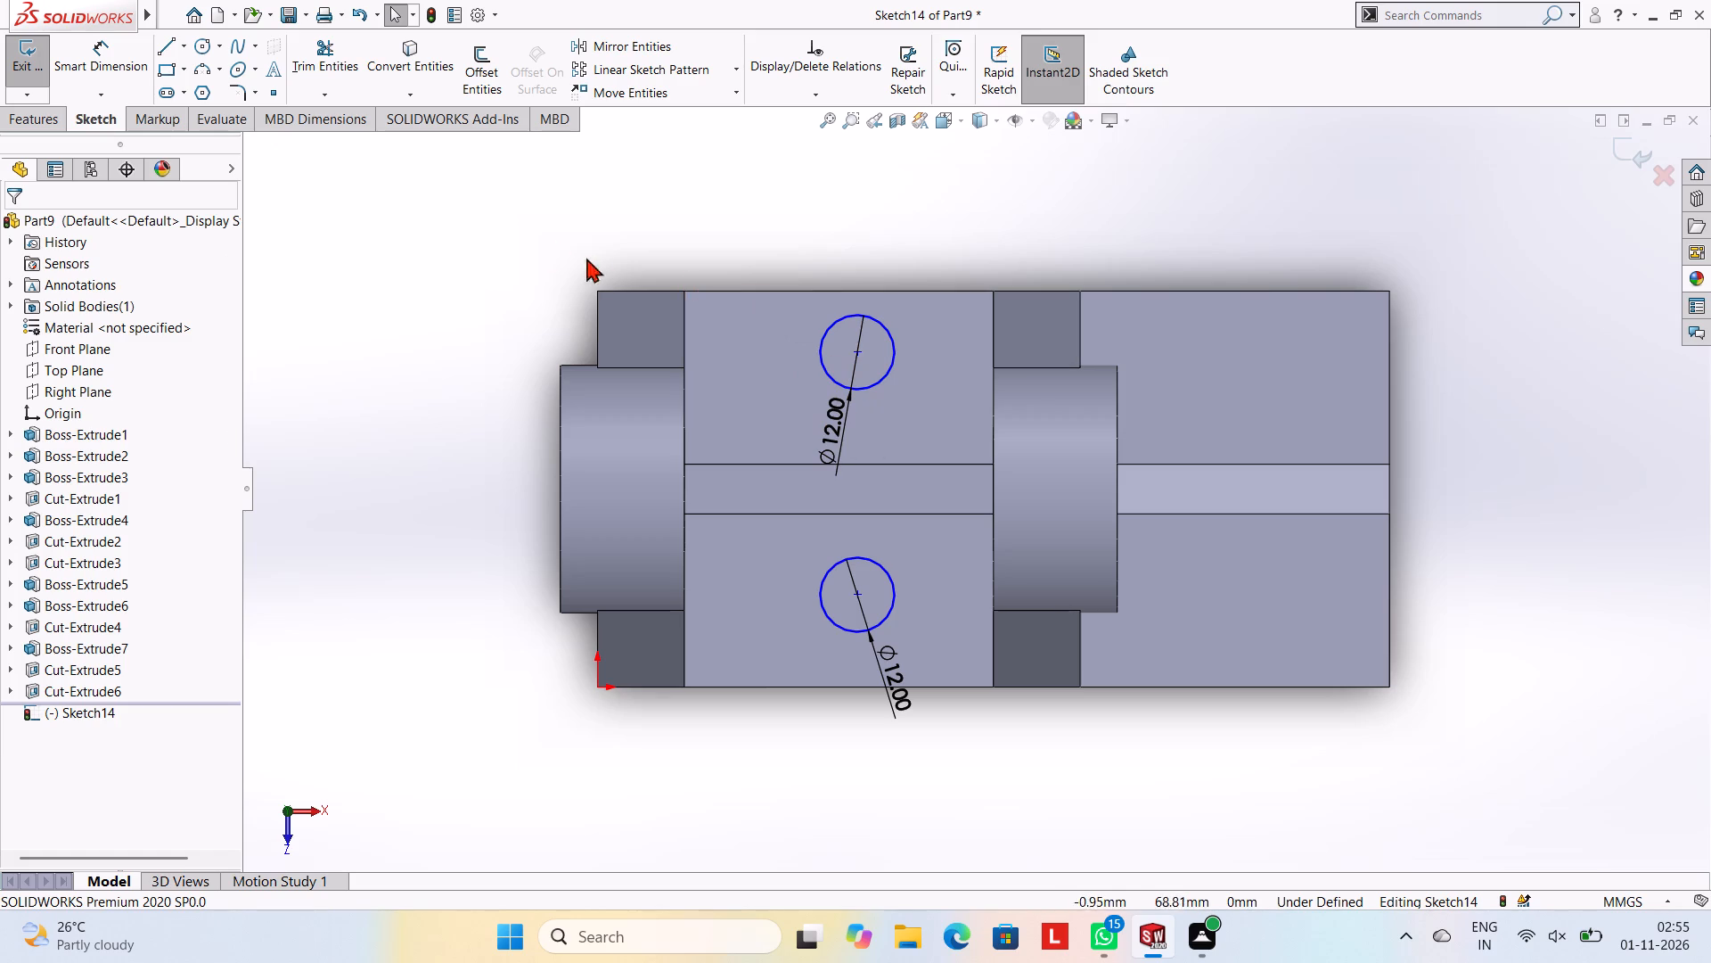
Sketch a 12 mm circle beside the sloped rib, level with the second circle and centred about 109 mm and 54 mm from the origin.
left_click(207, 45)
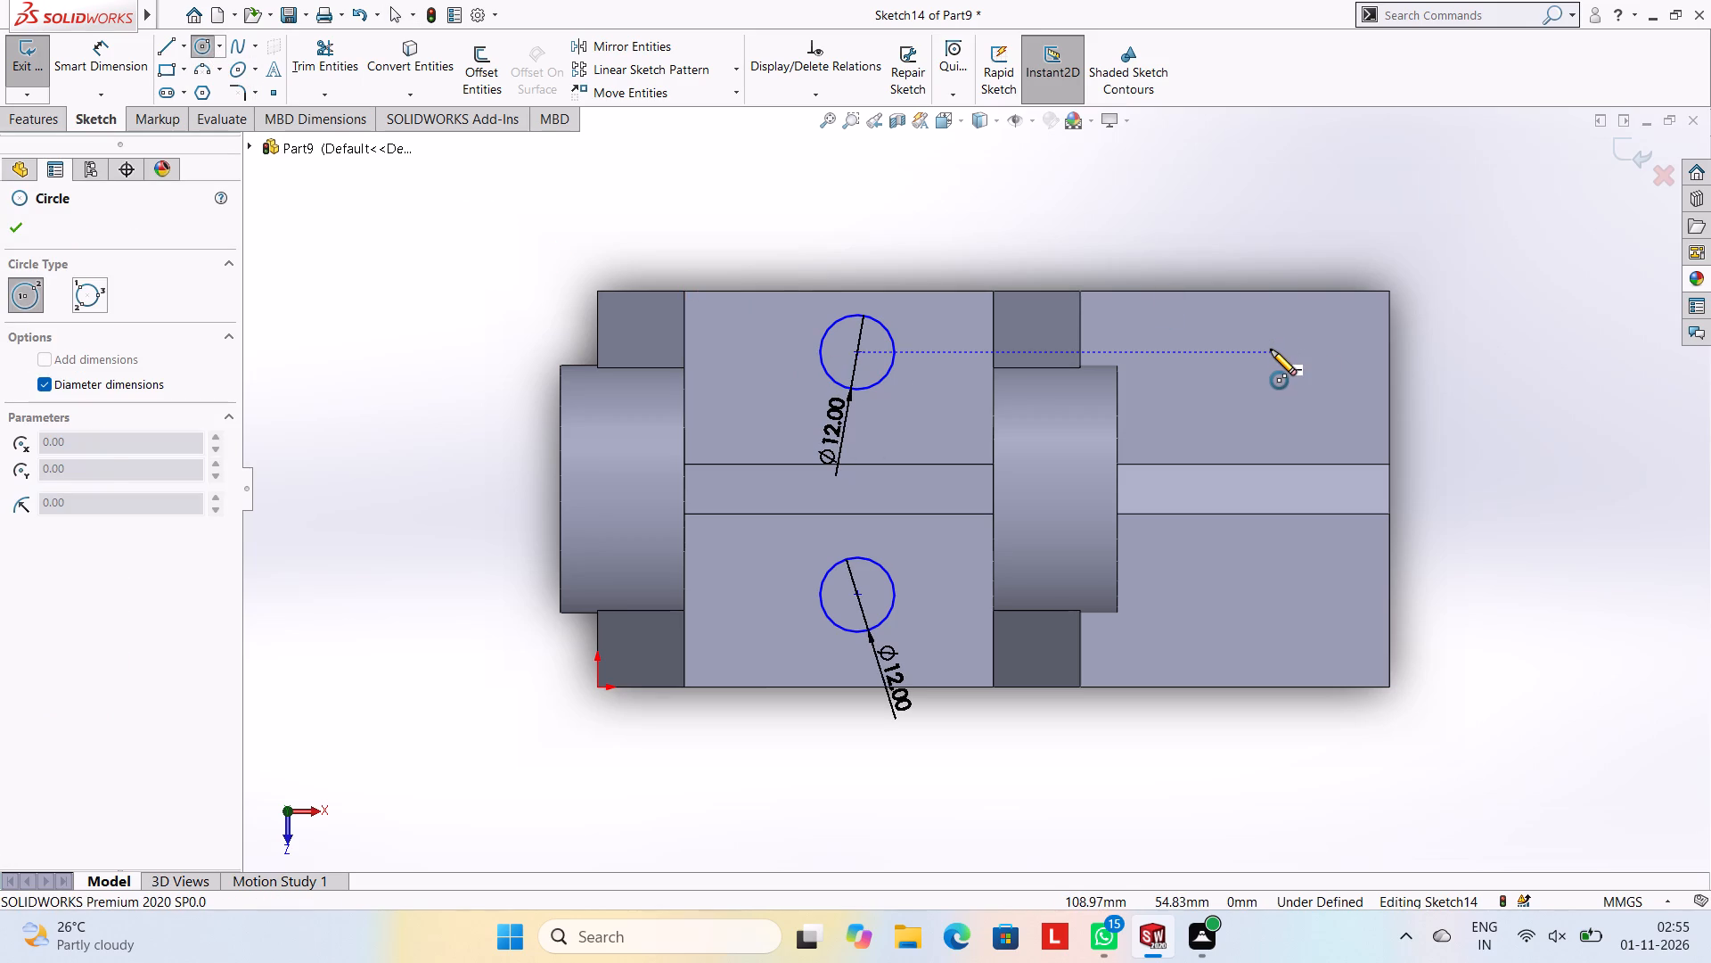
left_click(1271, 350)
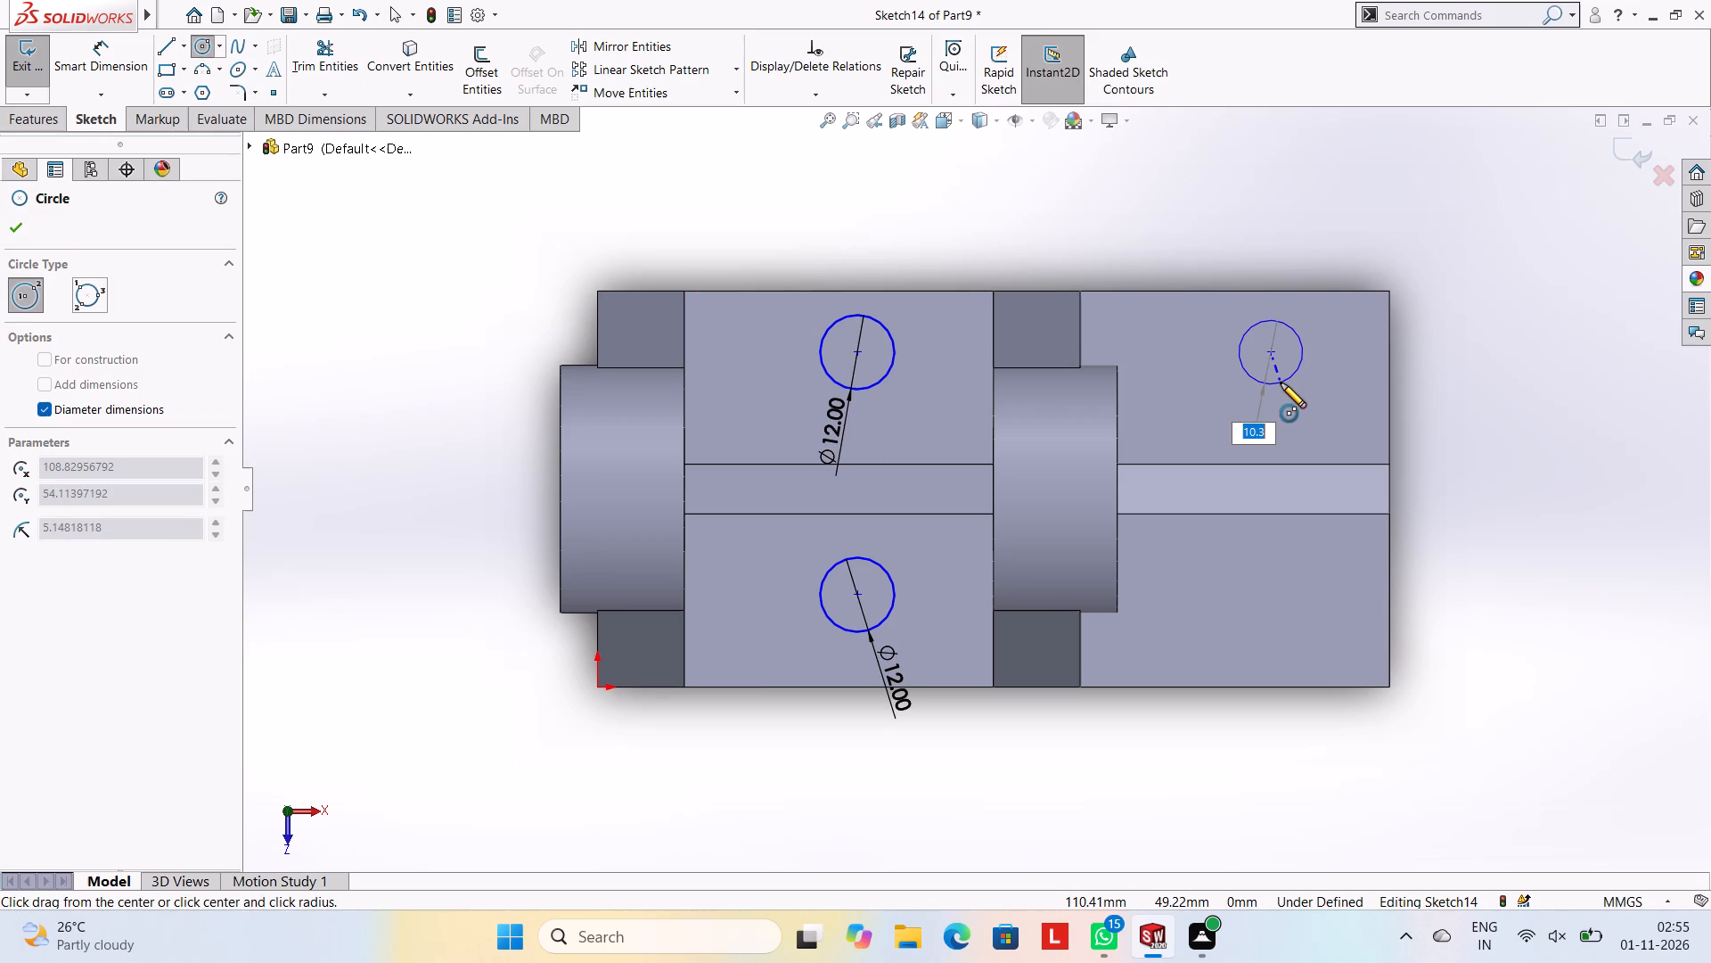
type("12")
key("Return")
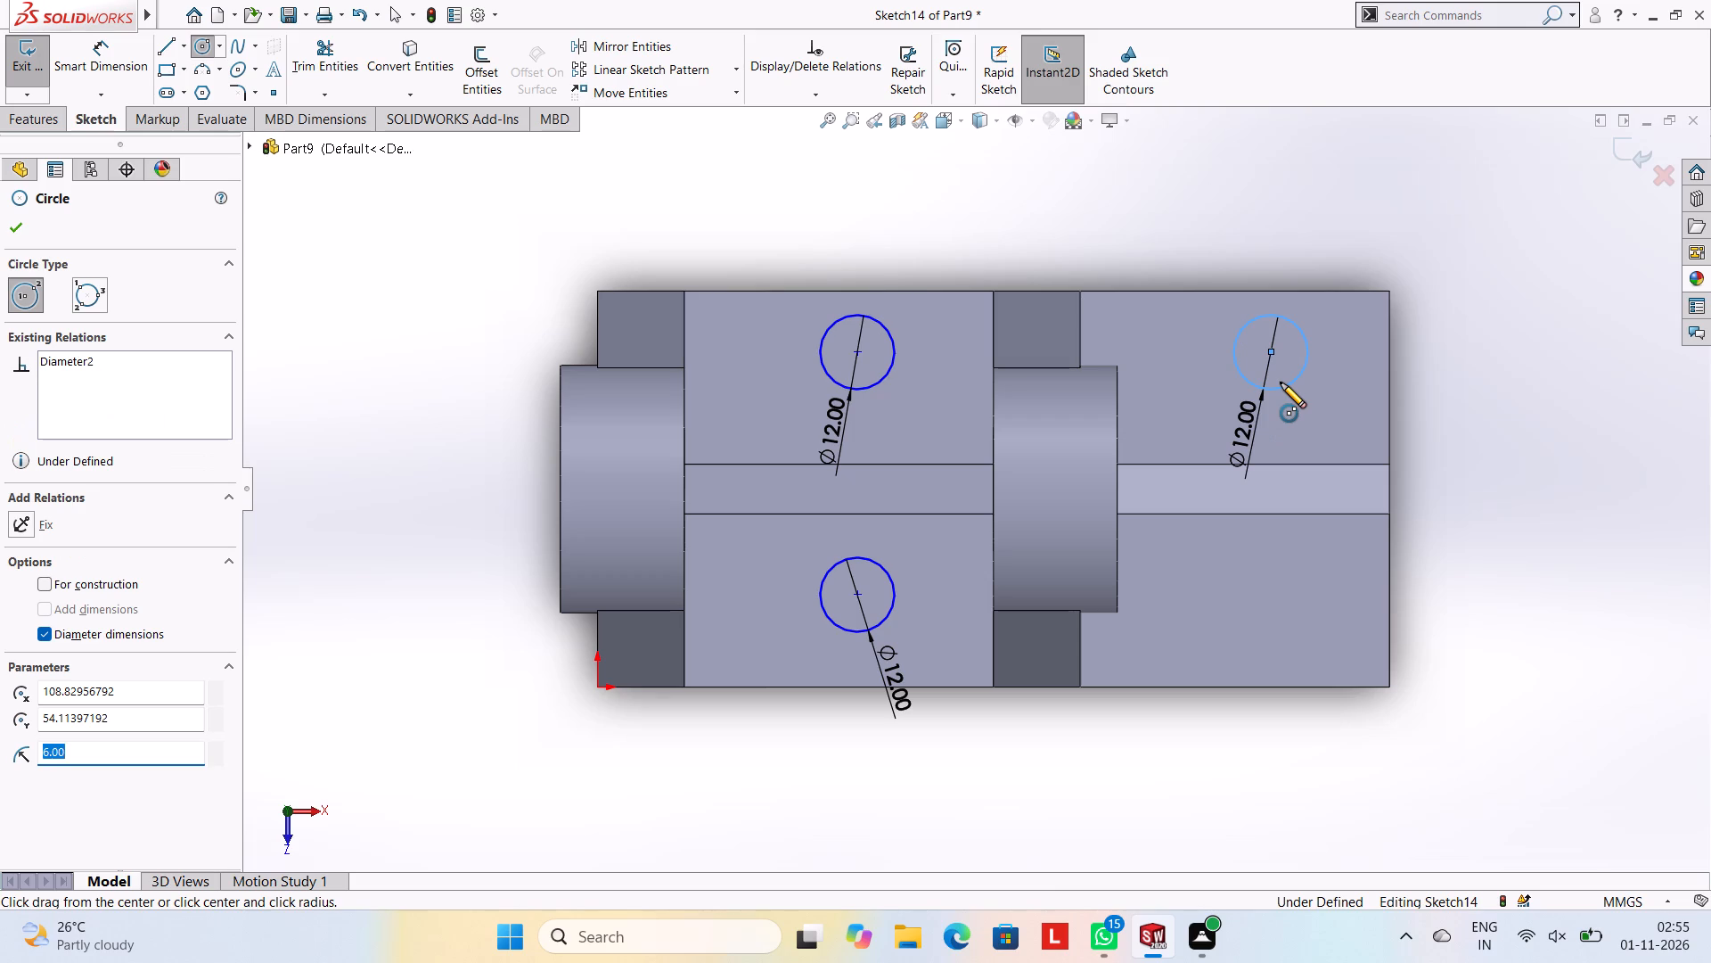
key("Escape")
key("Escape")
key("Escape")
Sketch a fourth 12 mm circle across the sloped rib from the third, centred about 109 mm and 17 mm from the origin.
left_click(203, 41)
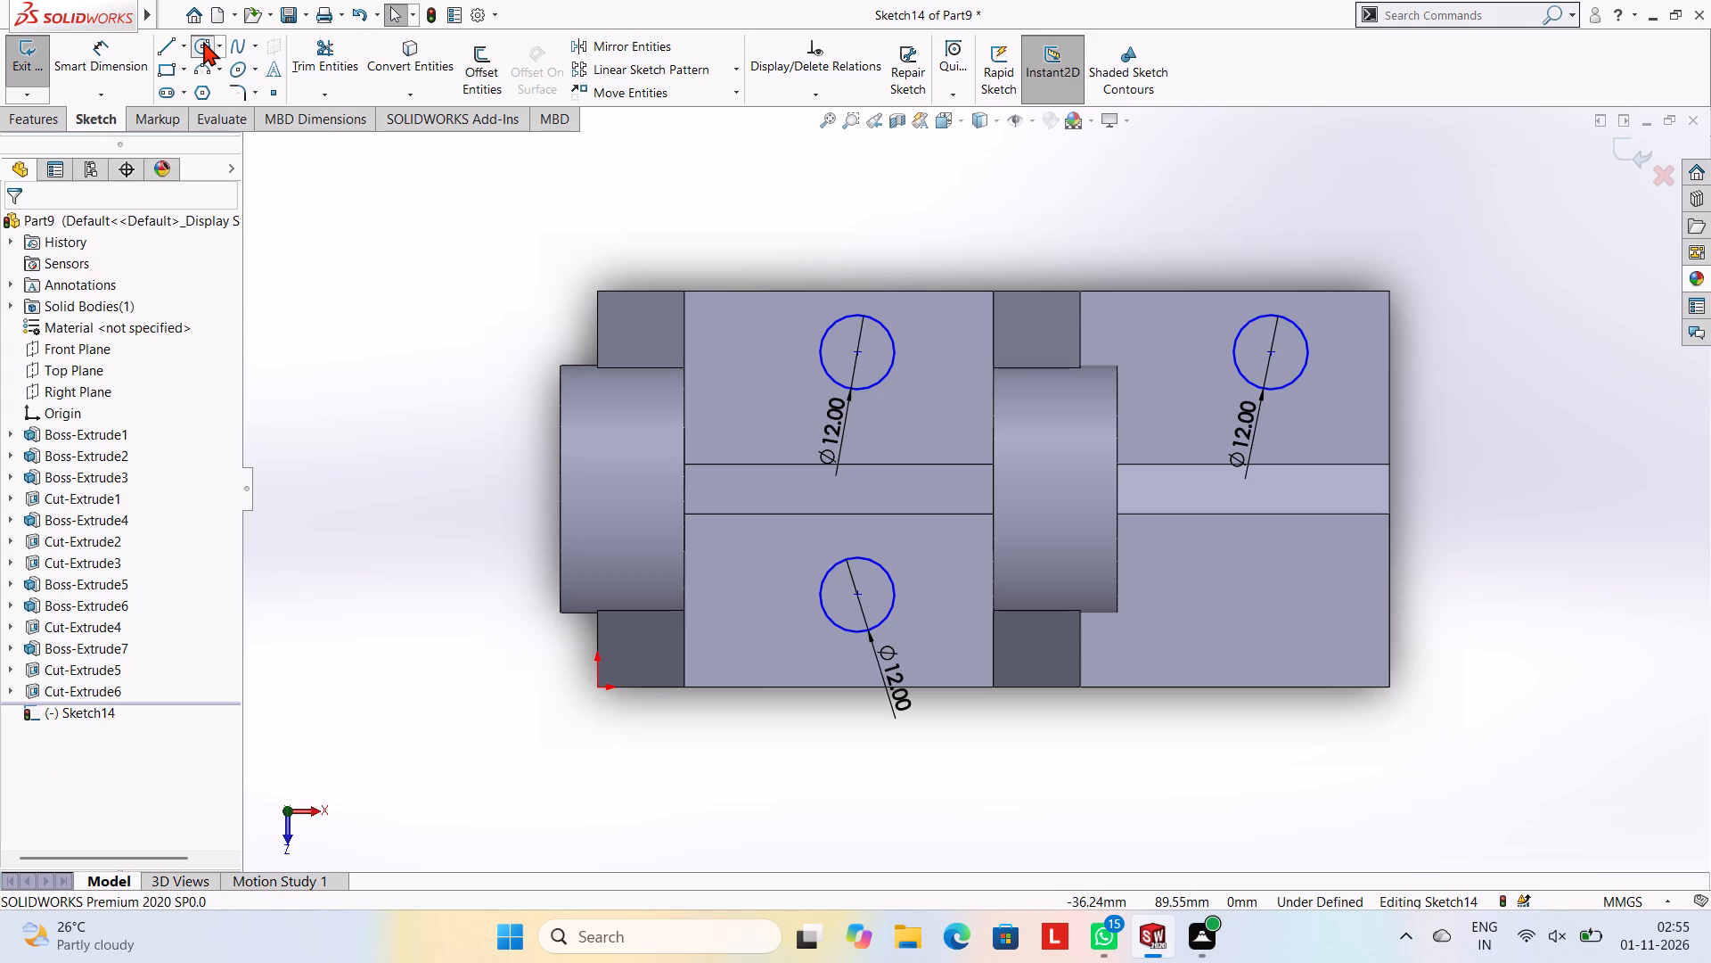
left_click(1270, 580)
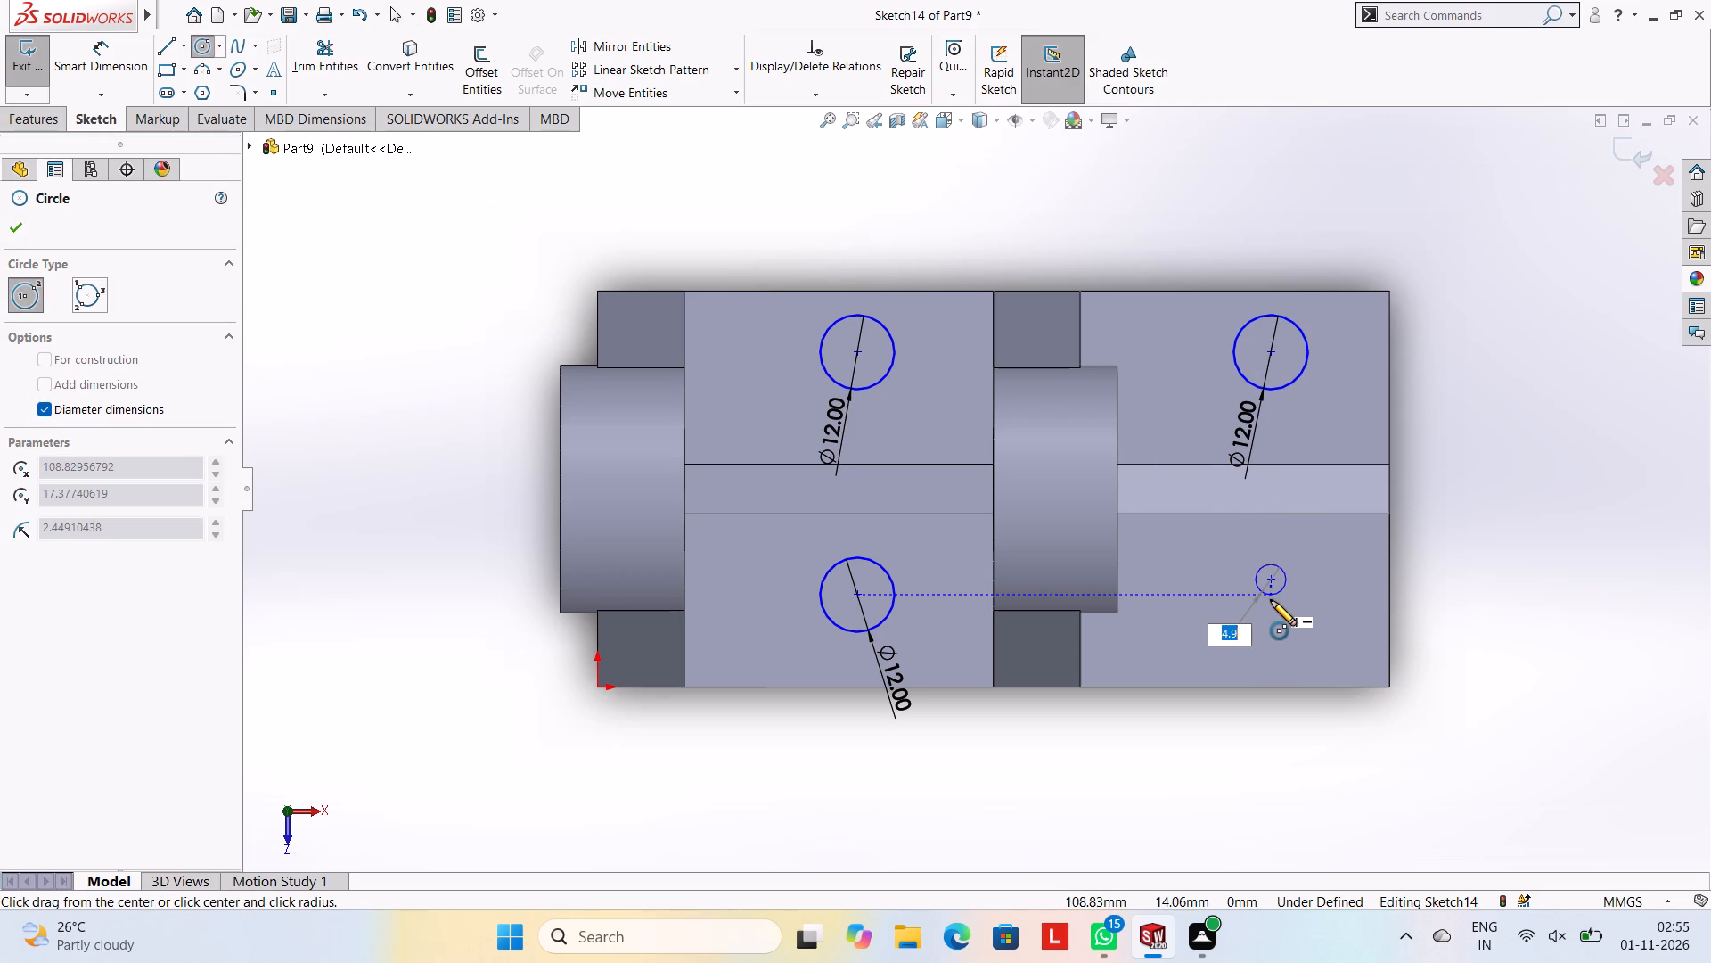
type("12")
key("Return")
key("Escape")
key("Escape")
key("Escape")
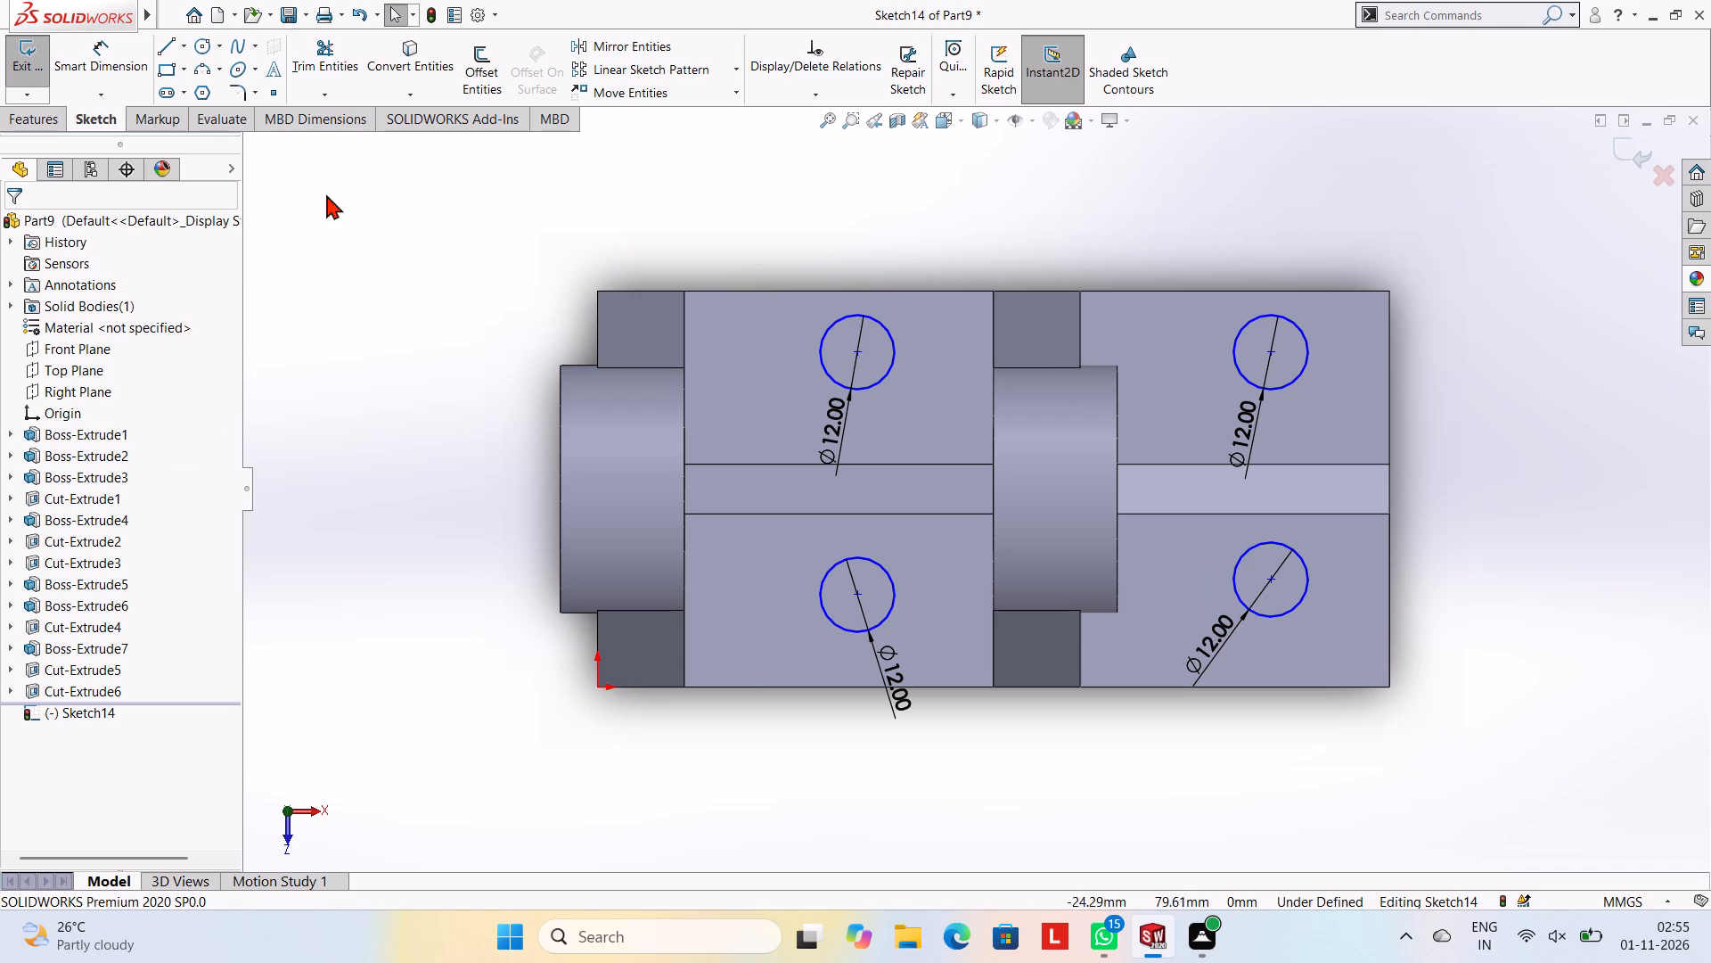
Dimension the fourth circle's centre 20 mm from the base's short end edge beside the sloped rib.
left_click(131, 73)
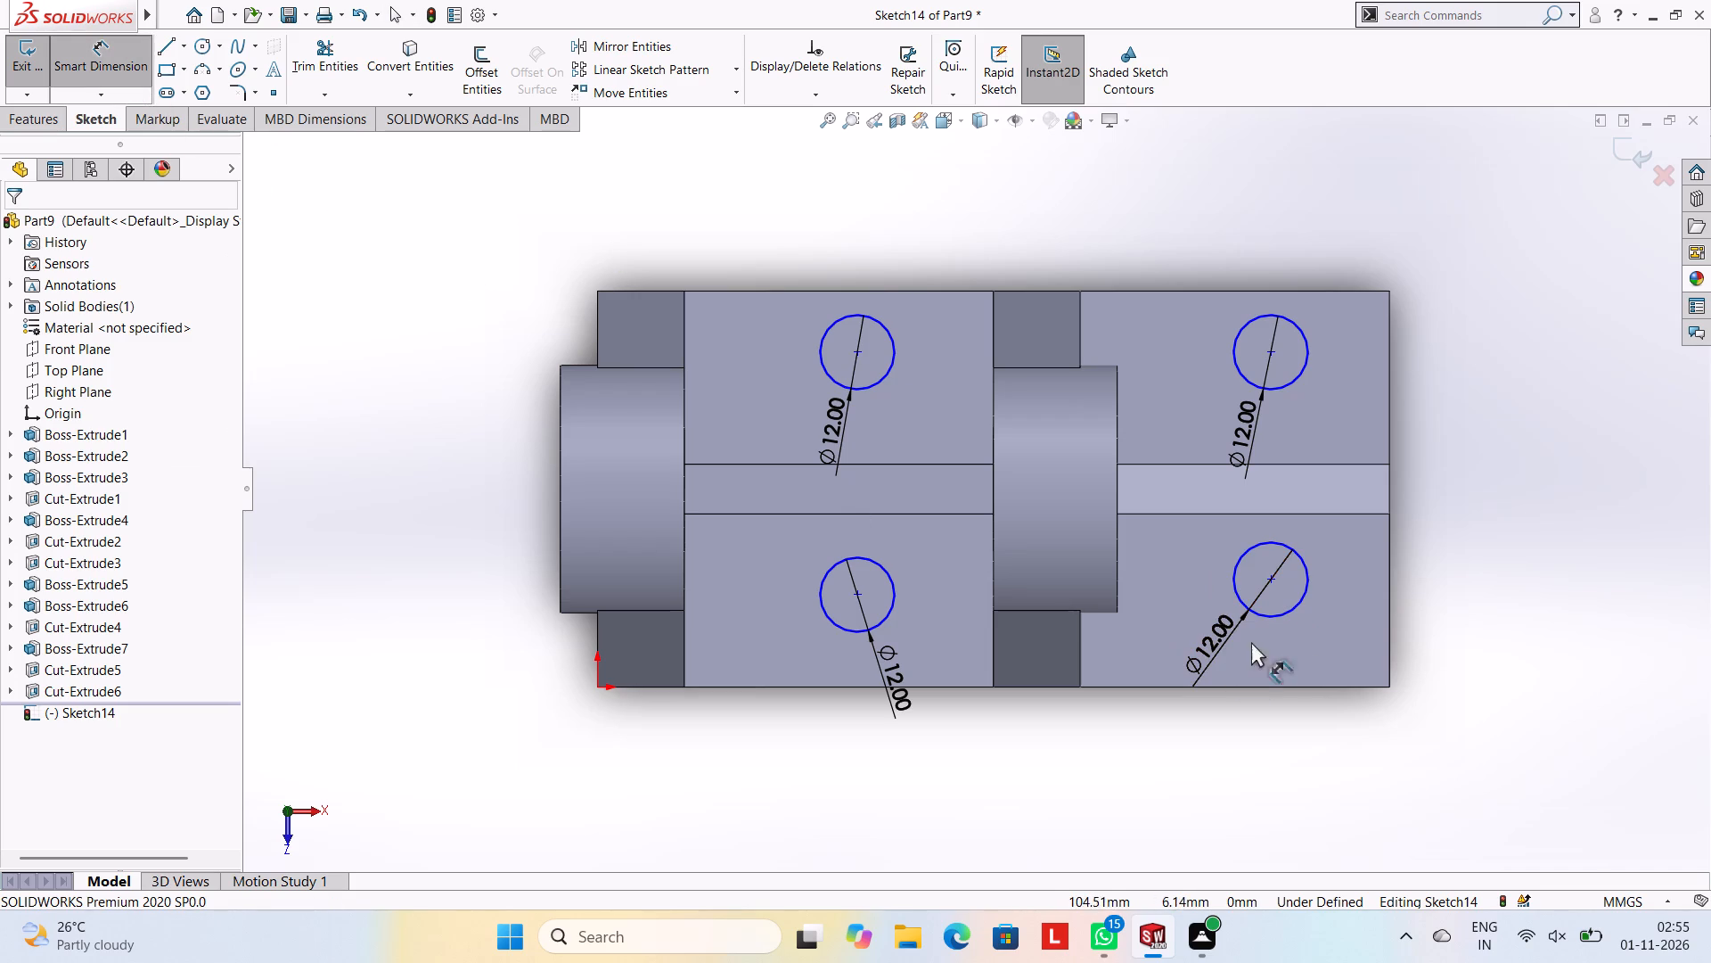
left_click(1271, 580)
left_click(1389, 596)
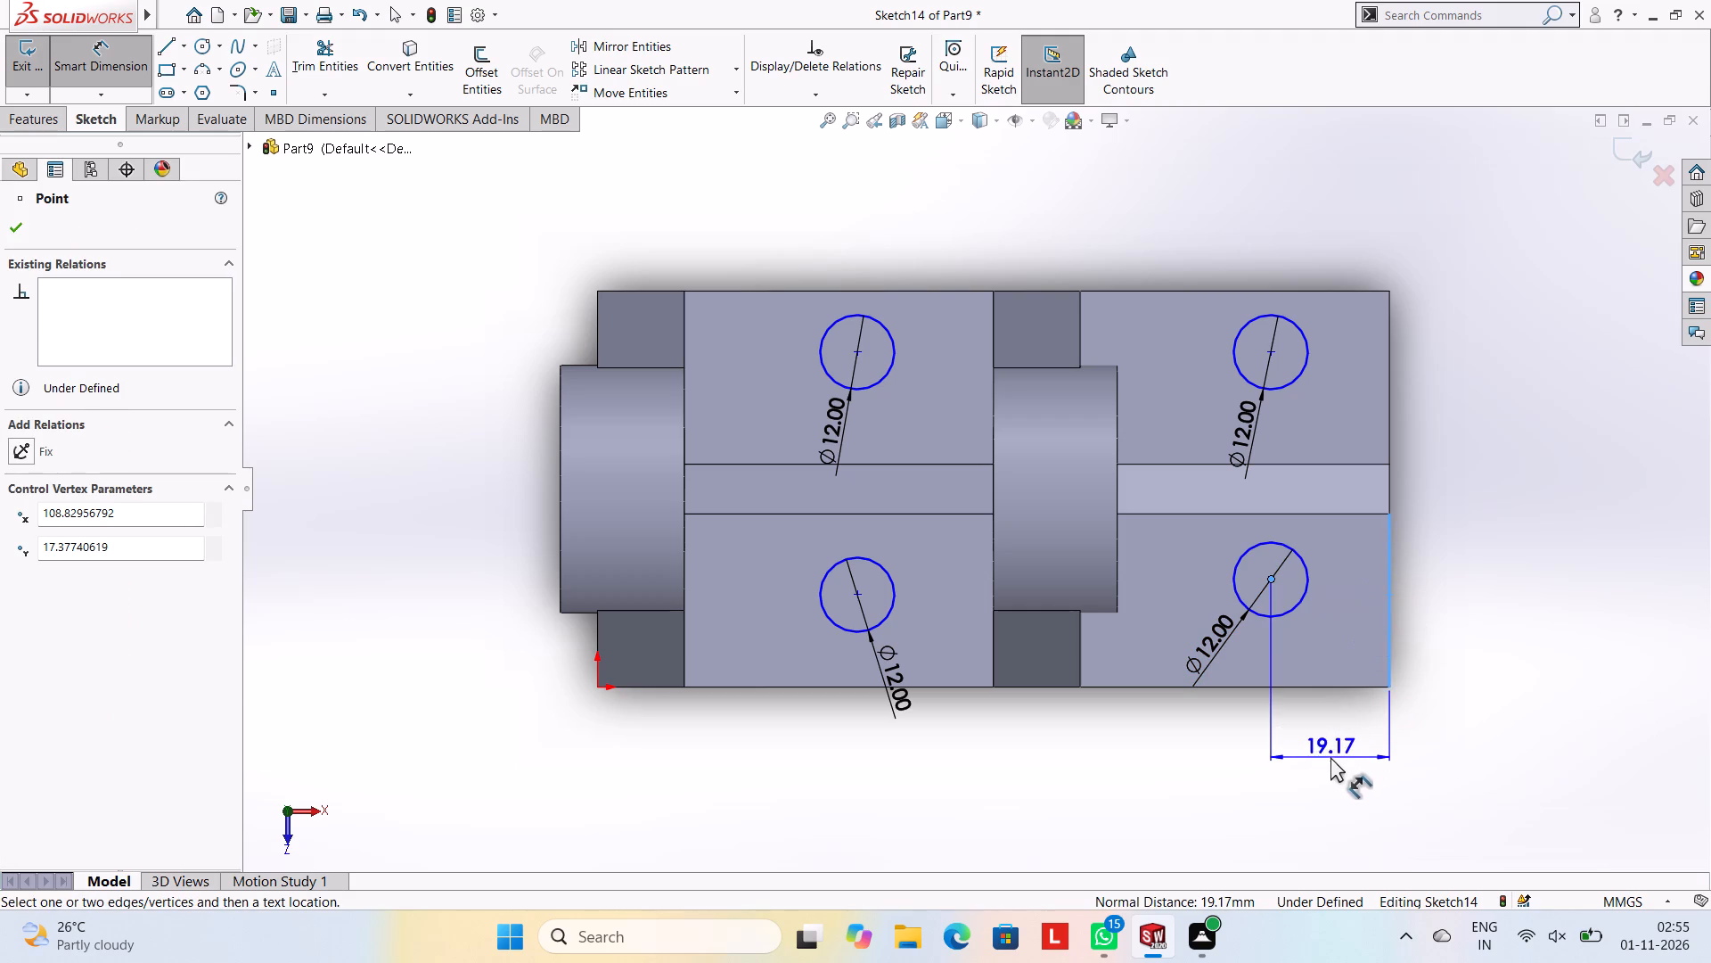
left_click(1329, 757)
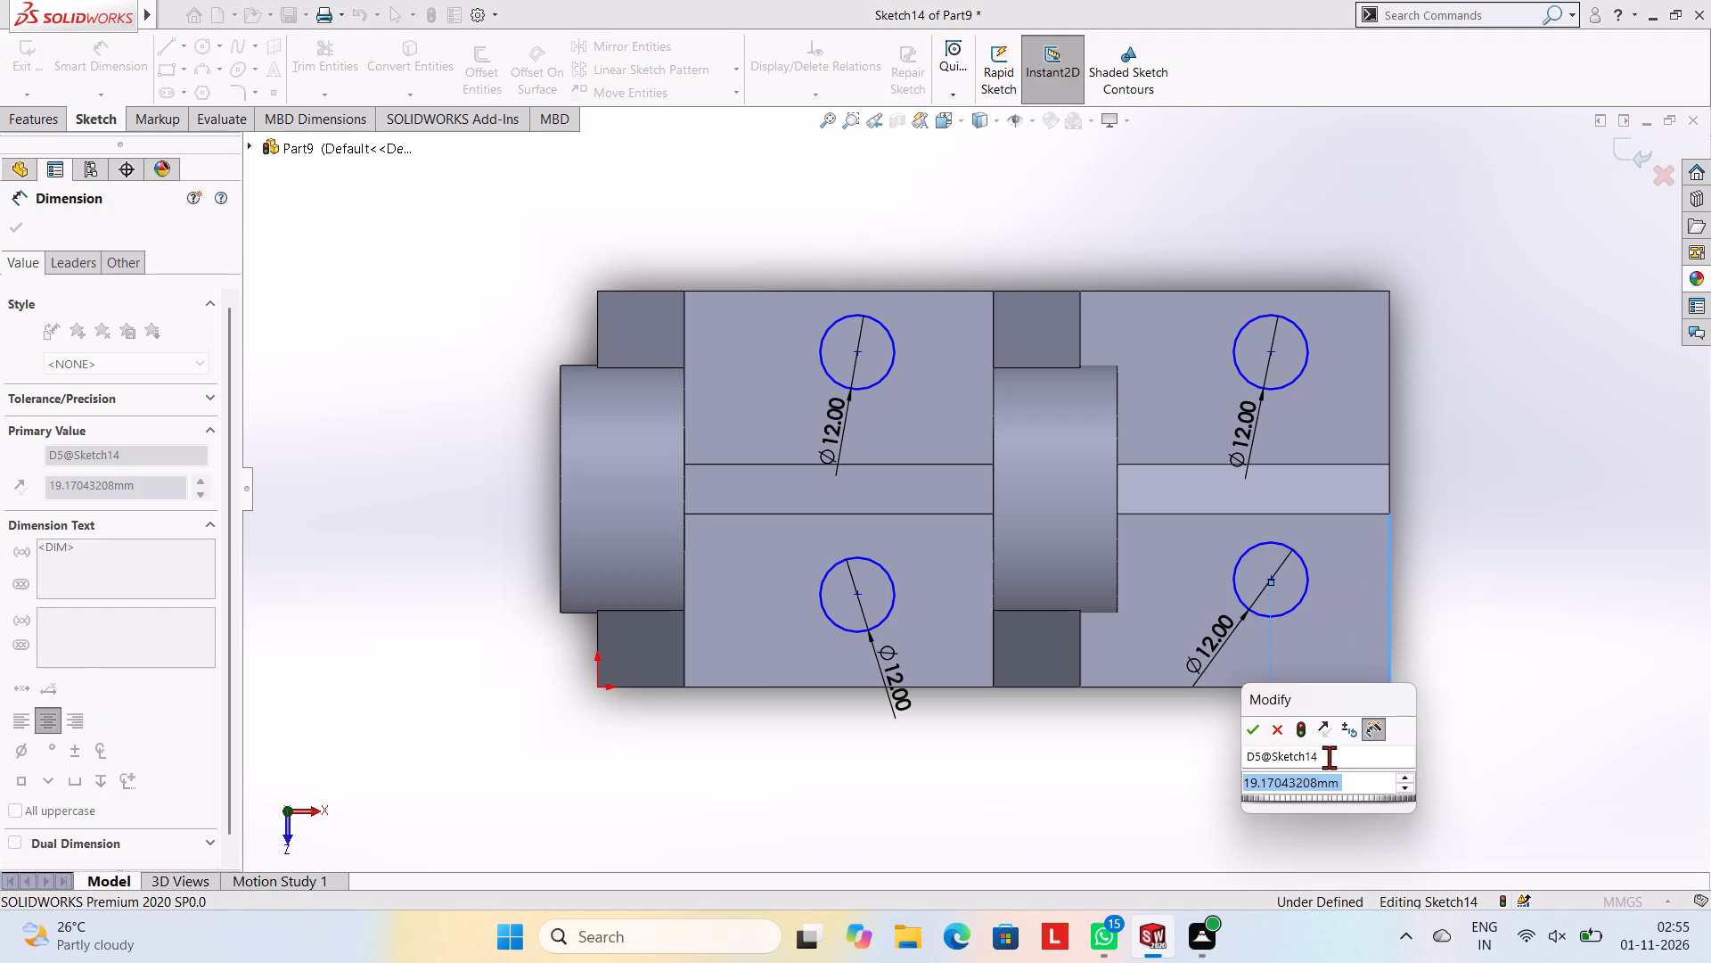
type("20")
key("Return")
key("Escape")
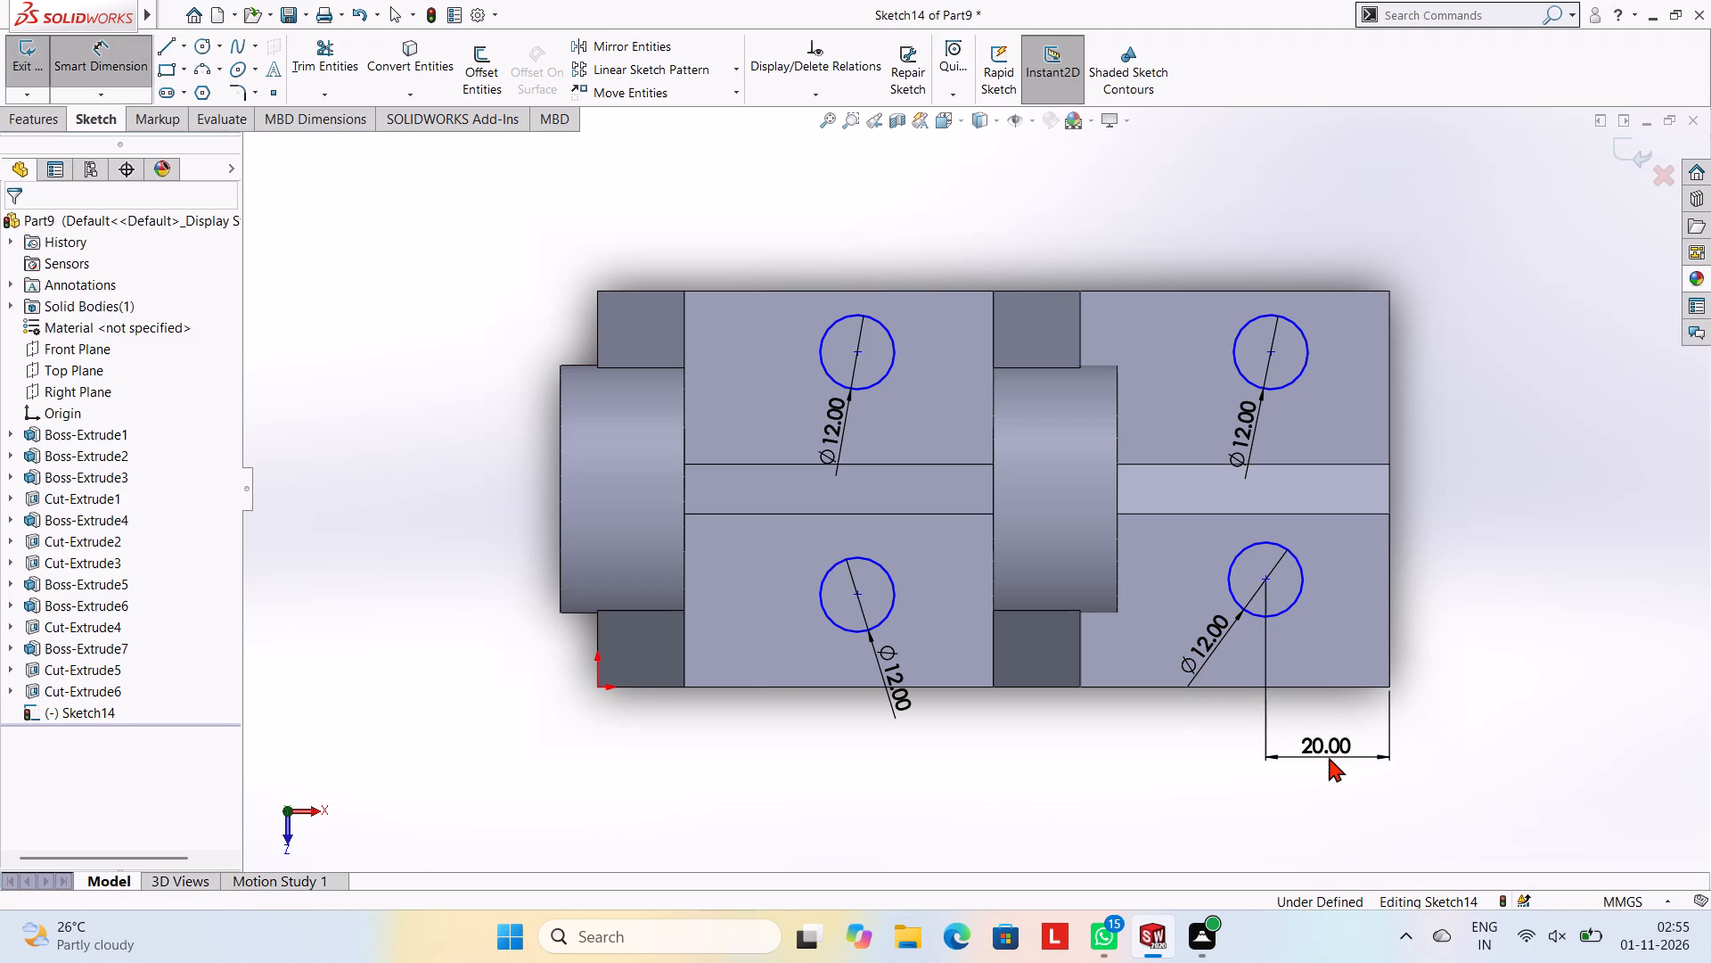
key("Escape")
key("Escape")
key("Escape")
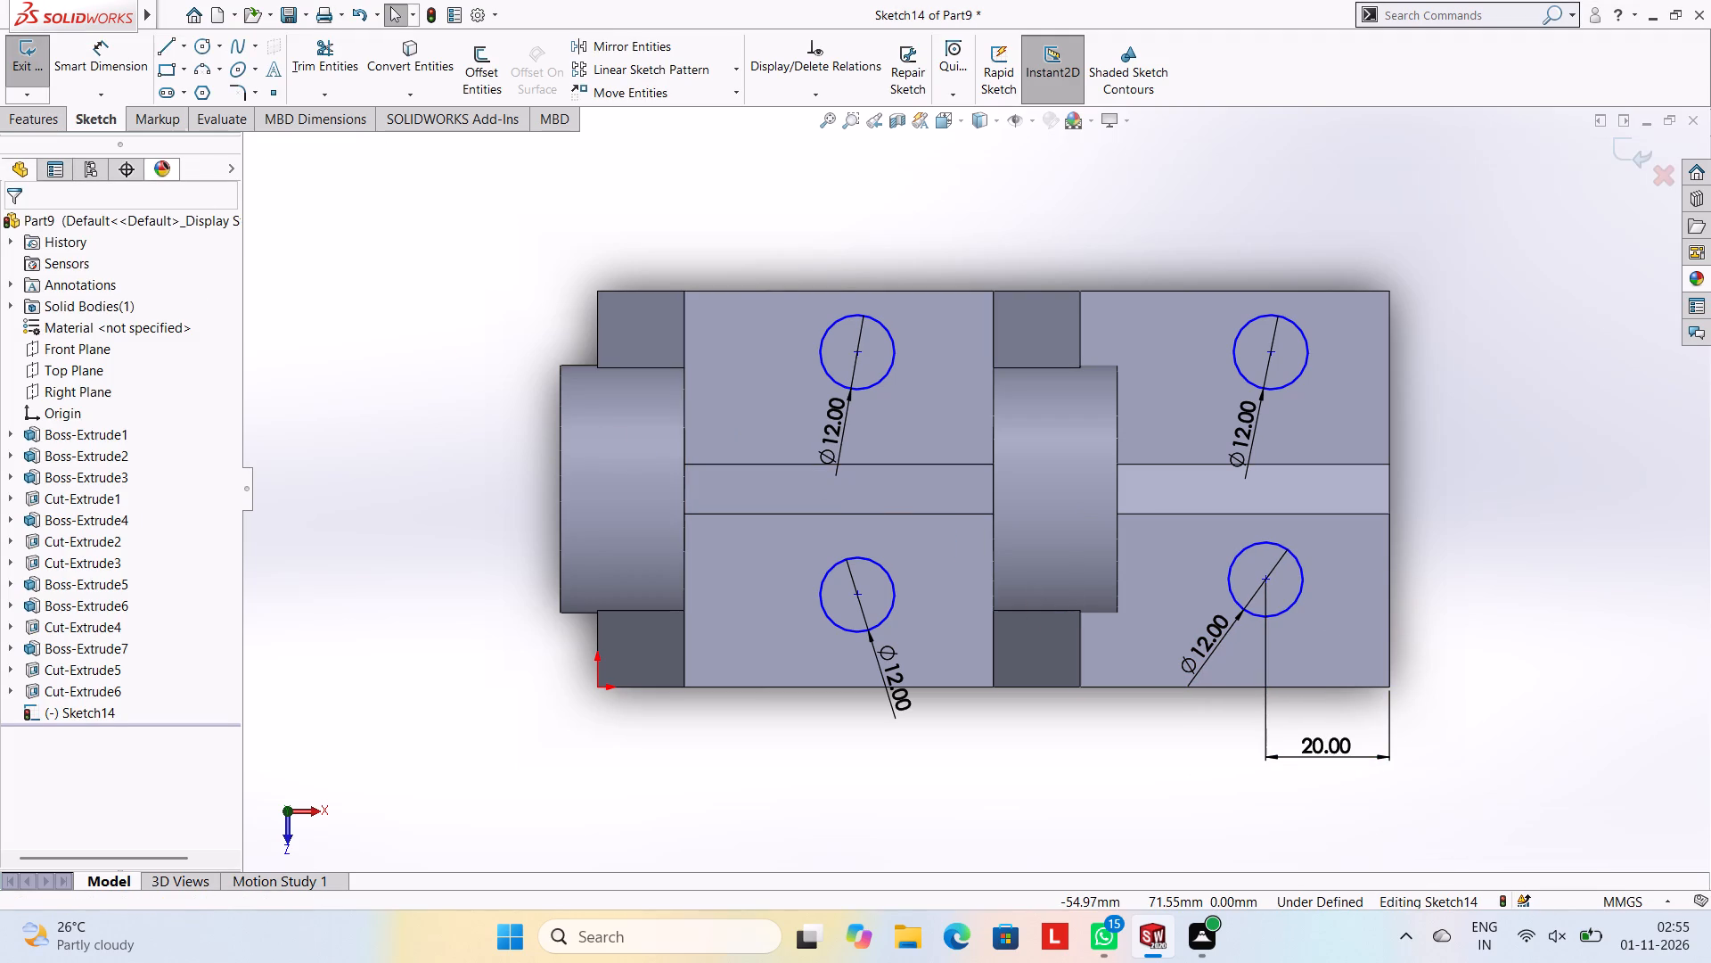
Dimension the third circle's centre, across the sloped rib, 20 mm from the same short end edge.
left_click(135, 67)
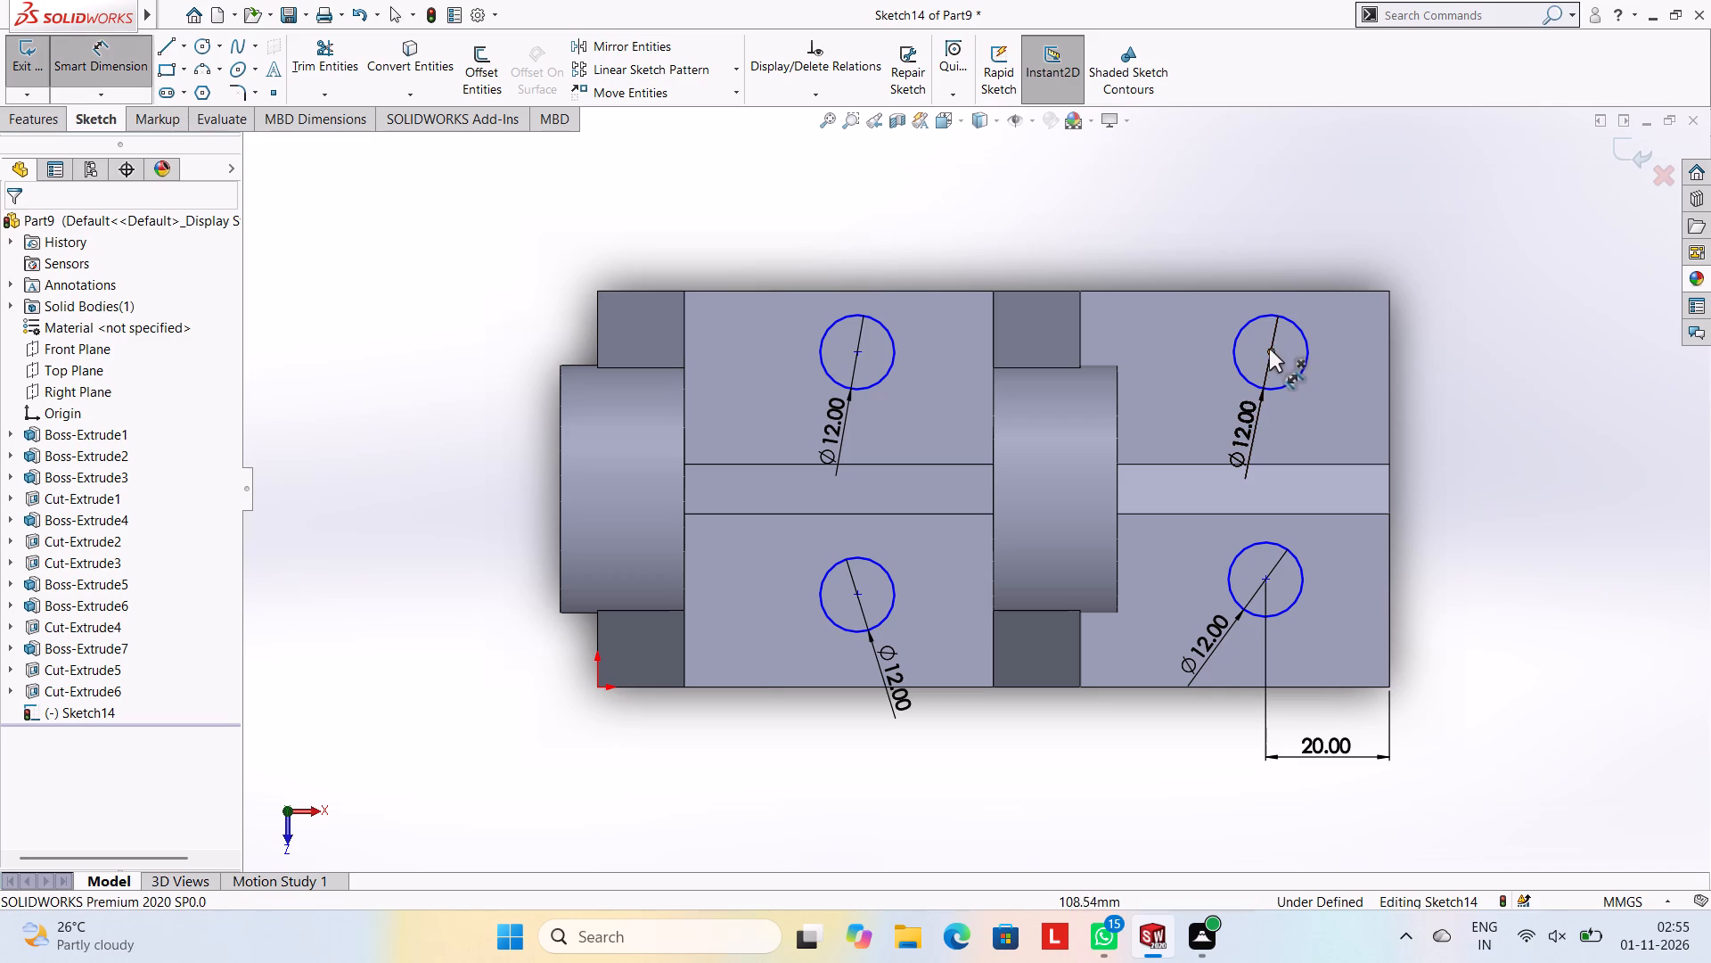
left_click(1272, 350)
left_click(1389, 376)
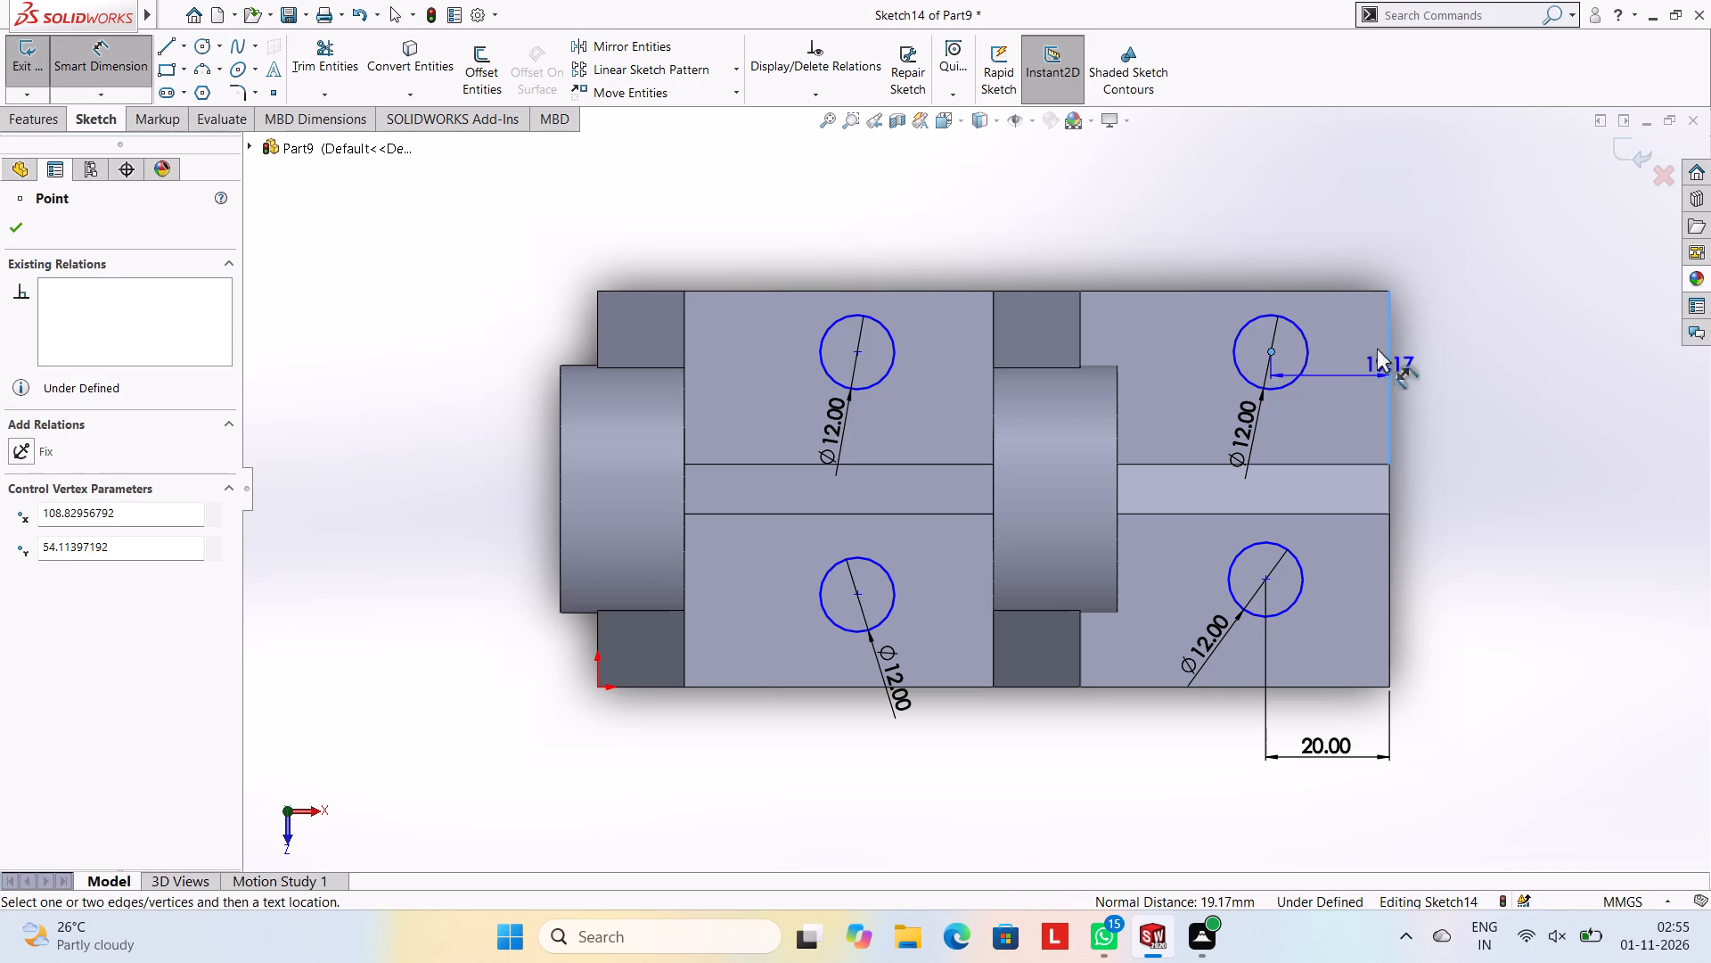
left_click(1347, 235)
type("20")
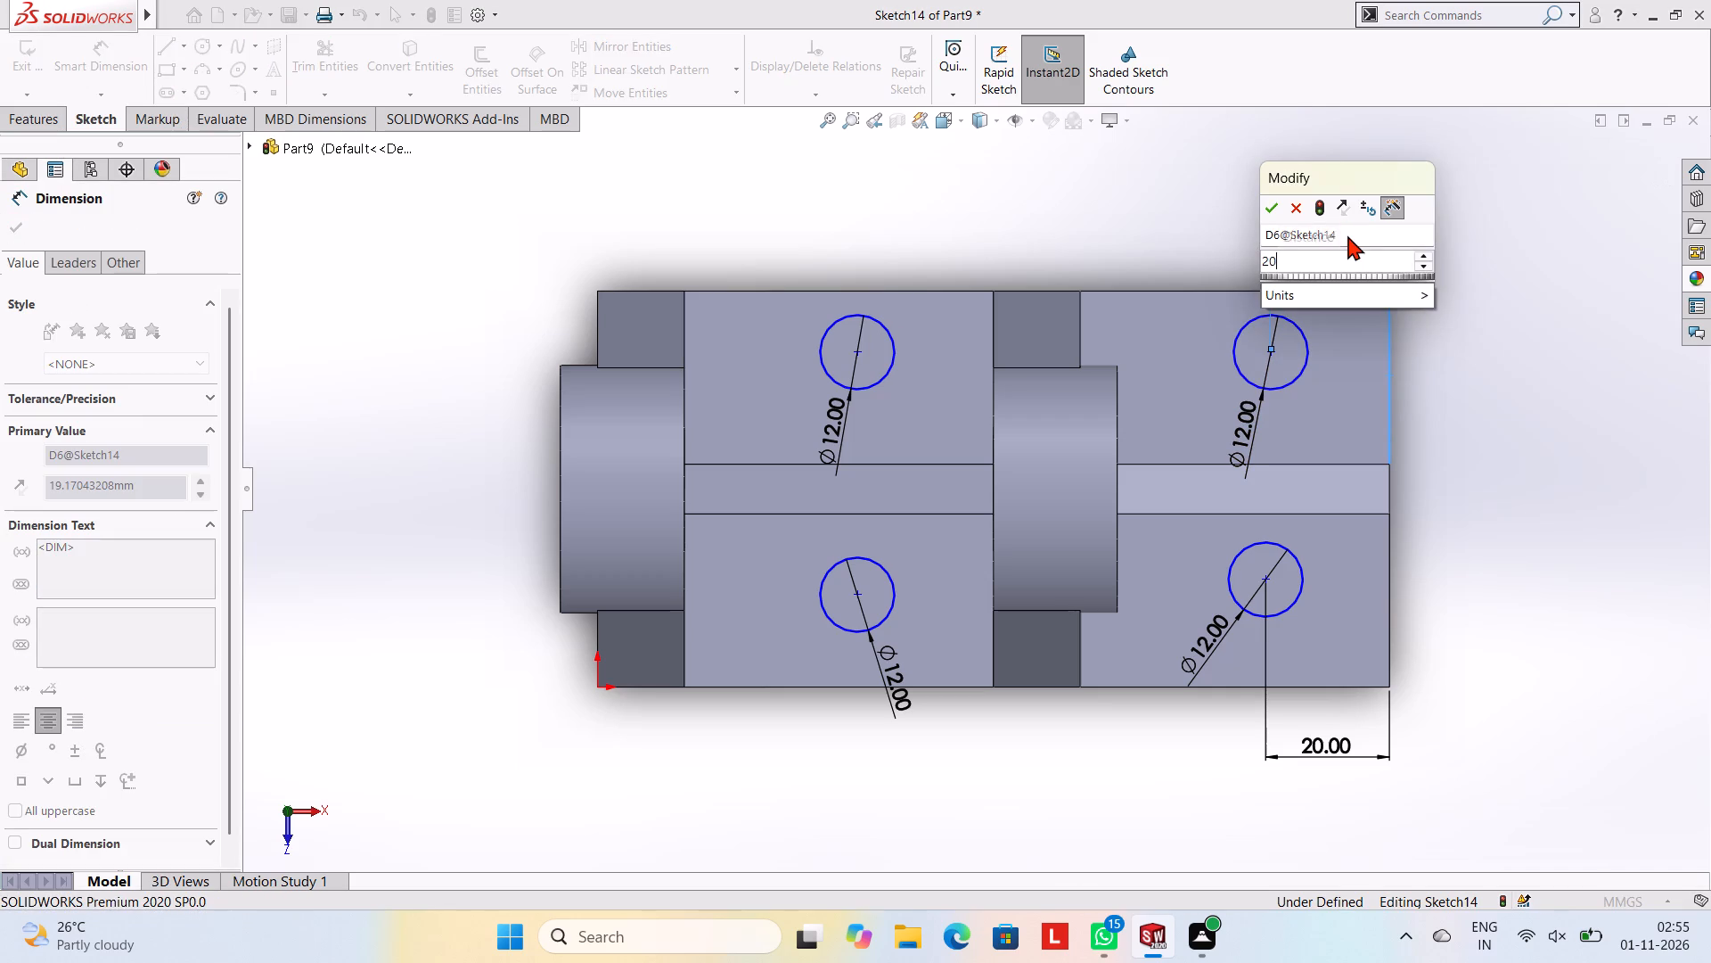
key("Return")
key("Escape")
key("Escape")
key("Escape")
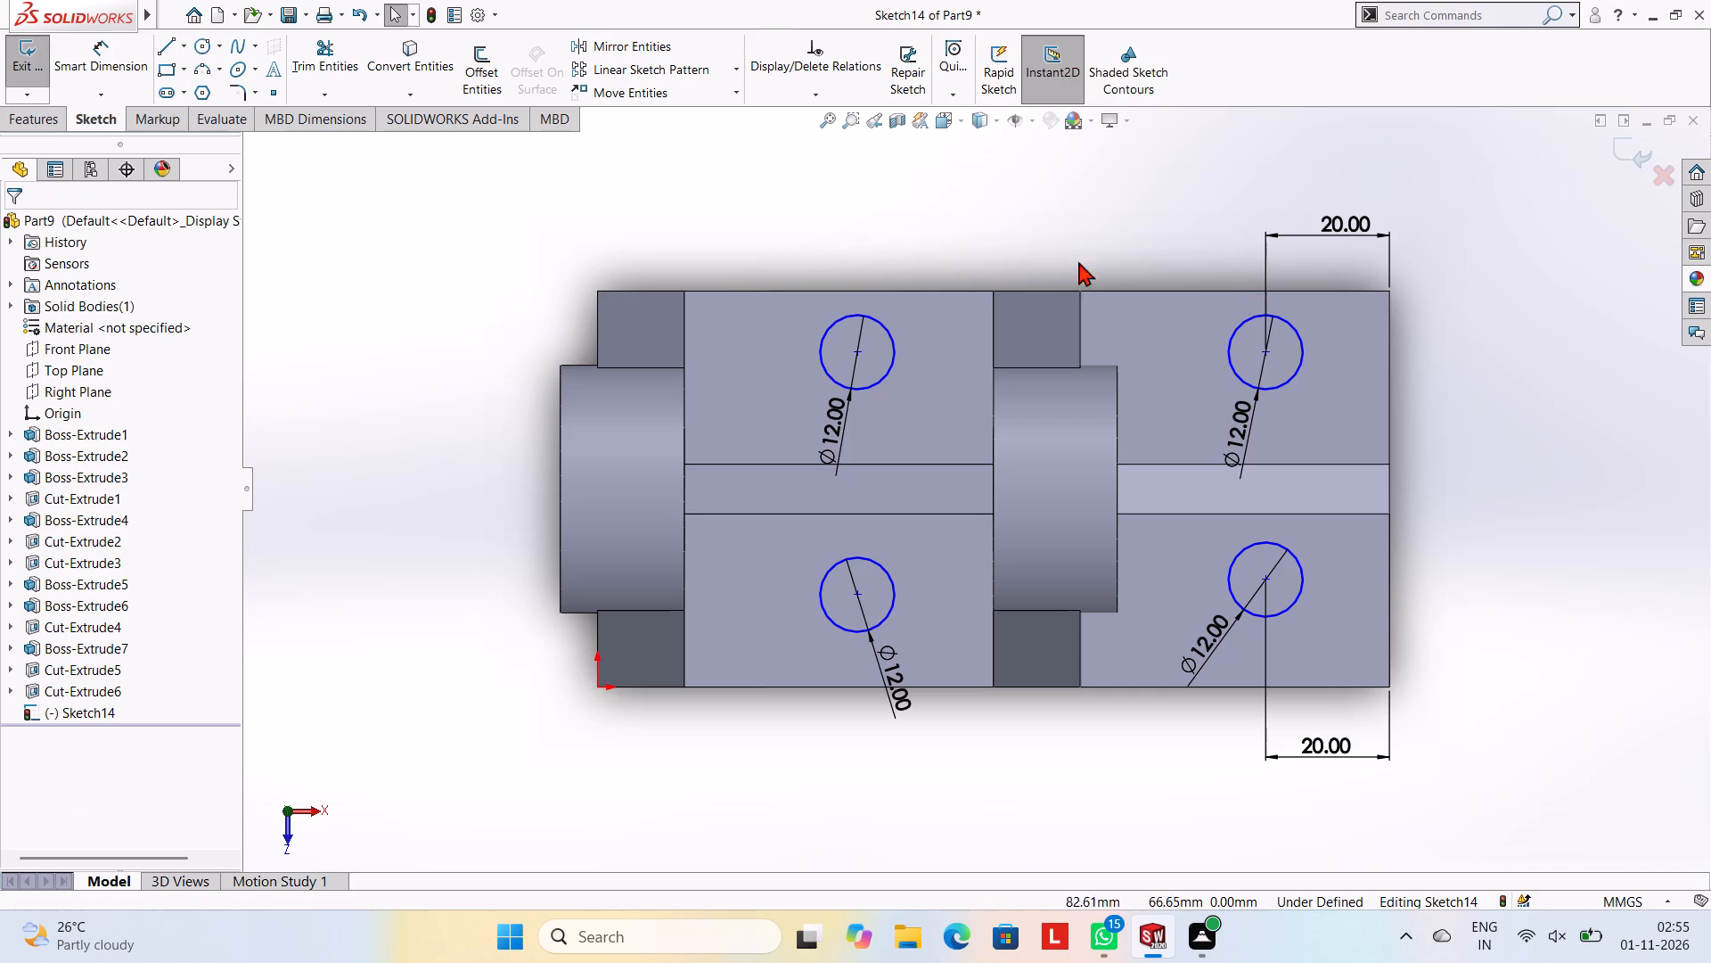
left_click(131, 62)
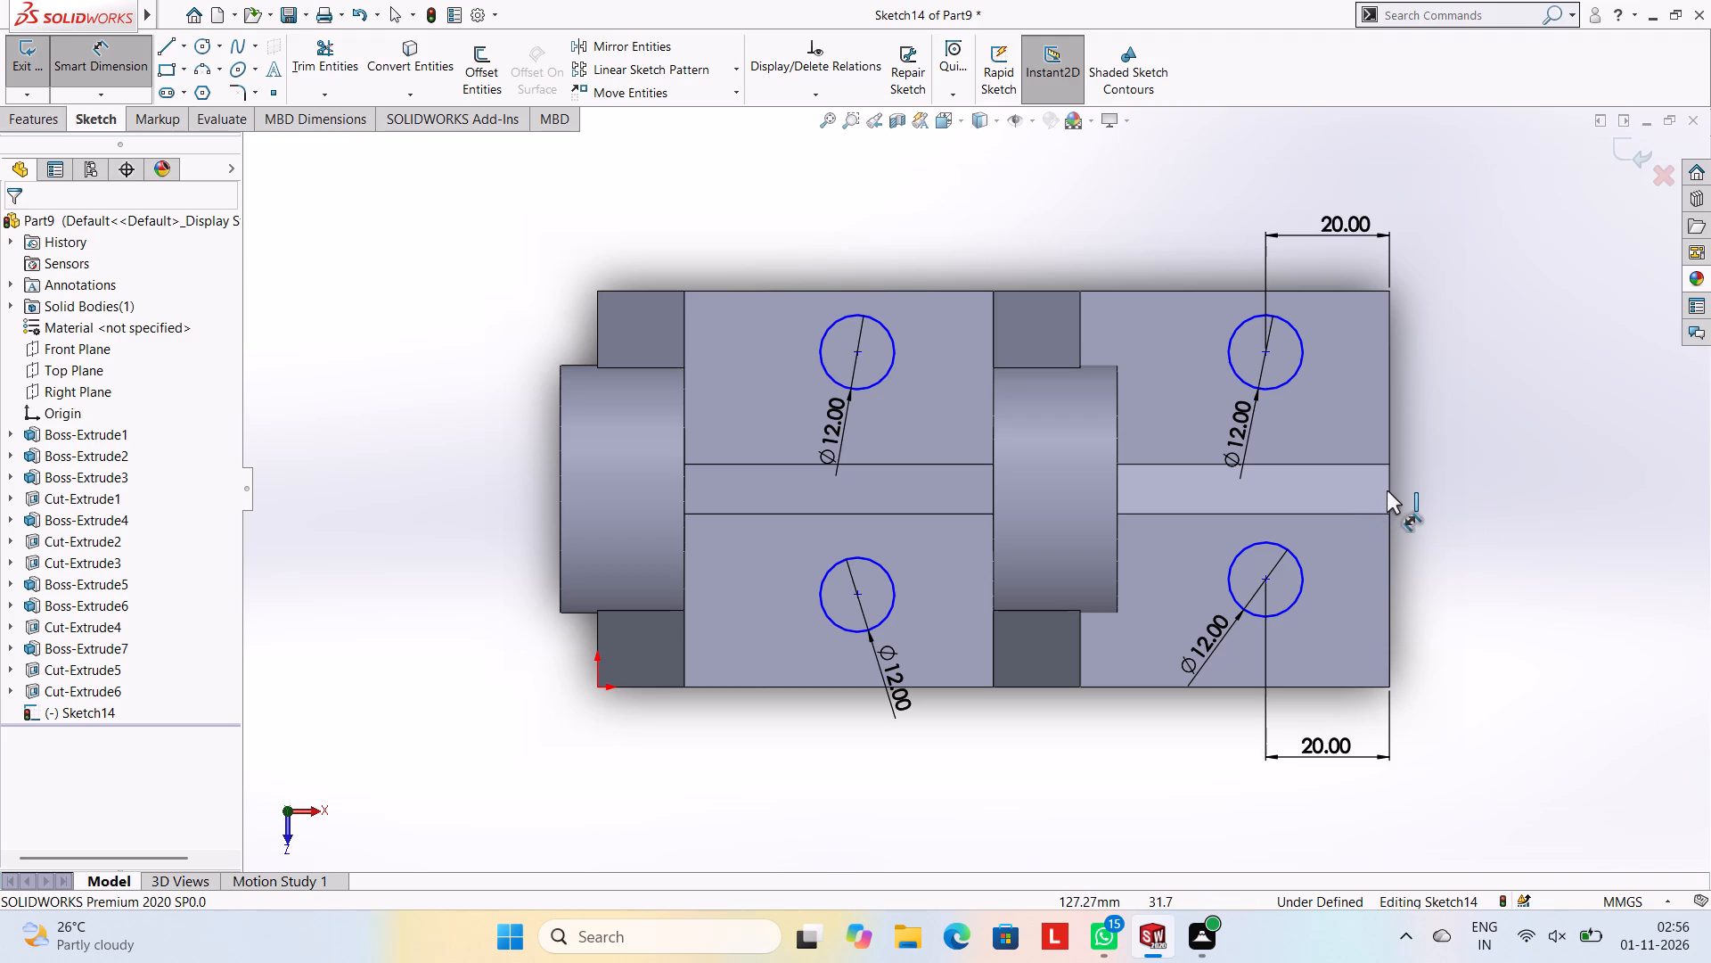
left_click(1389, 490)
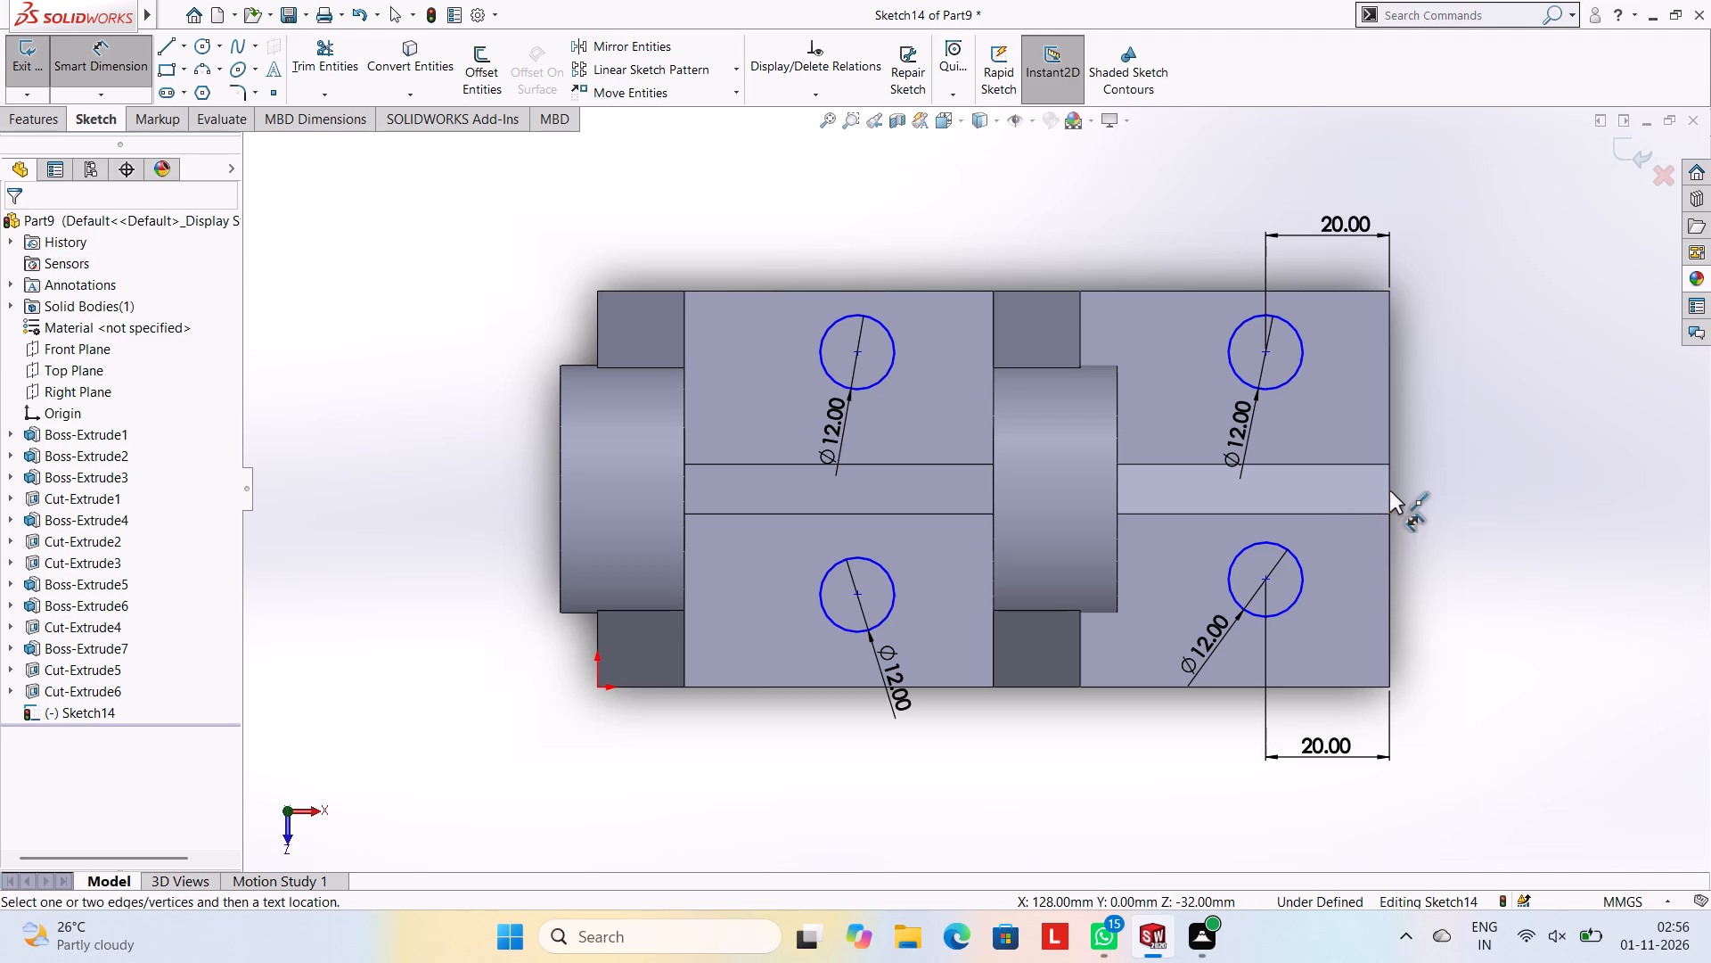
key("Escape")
Sketch a 44 mm horizontal line along the sloped rib's centreline, from the bored upright's boss to the base's end edge.
left_click(160, 45)
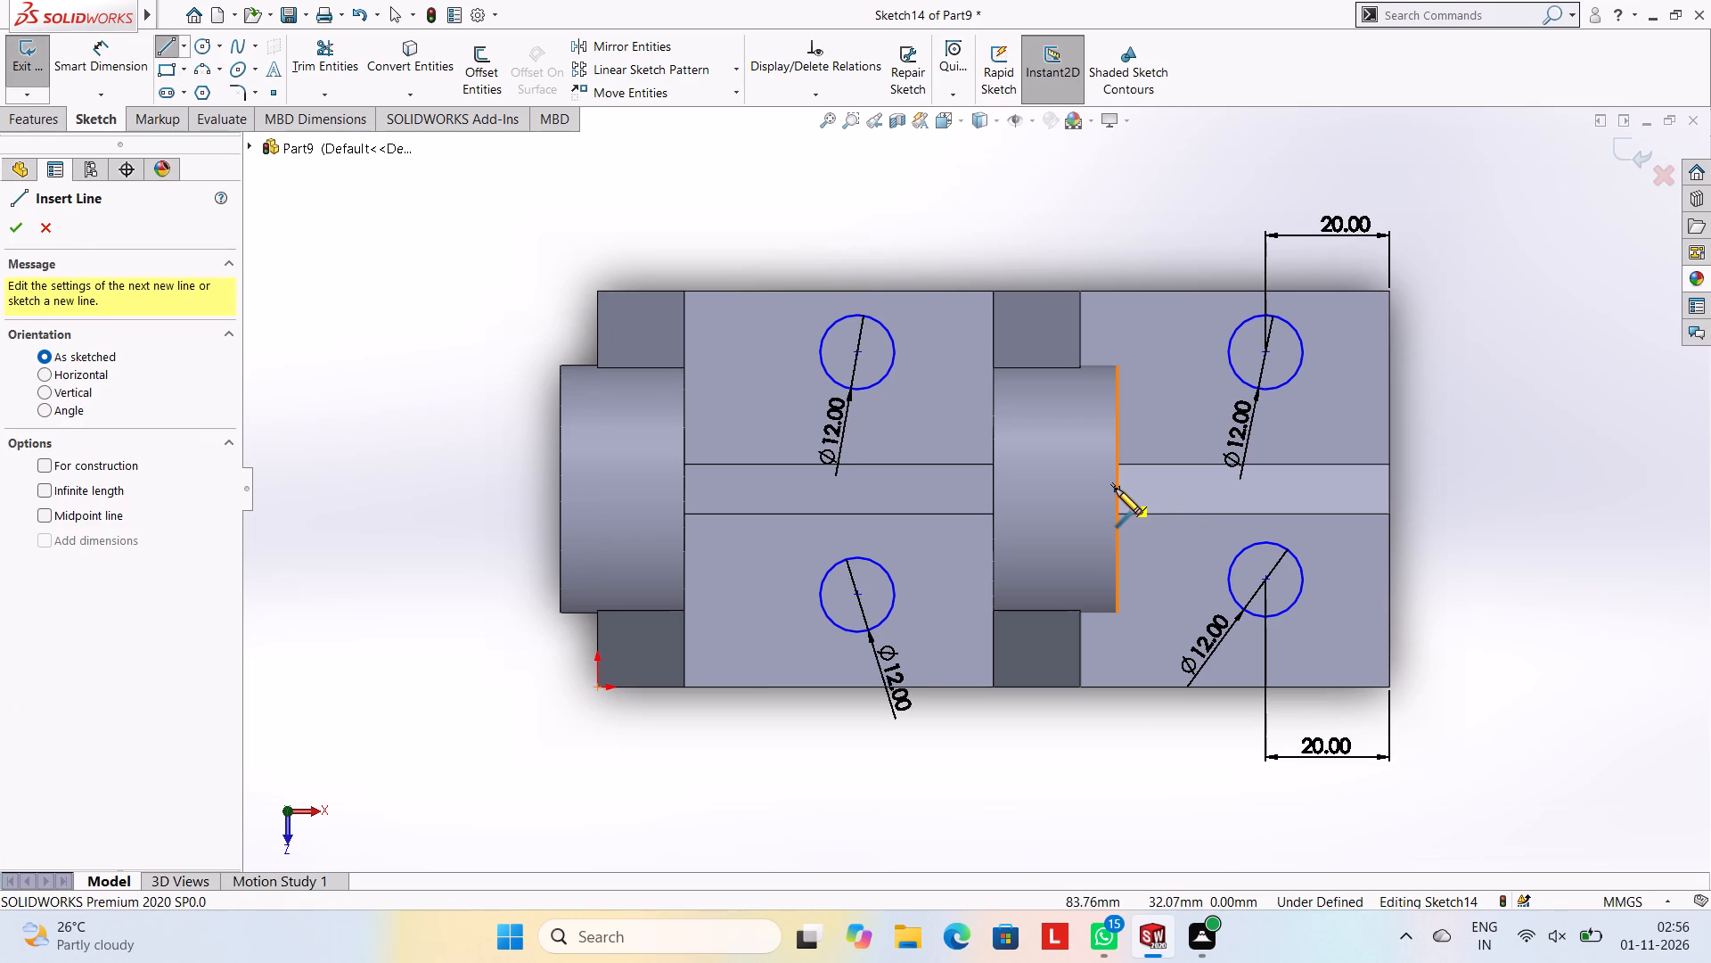
left_click(1116, 489)
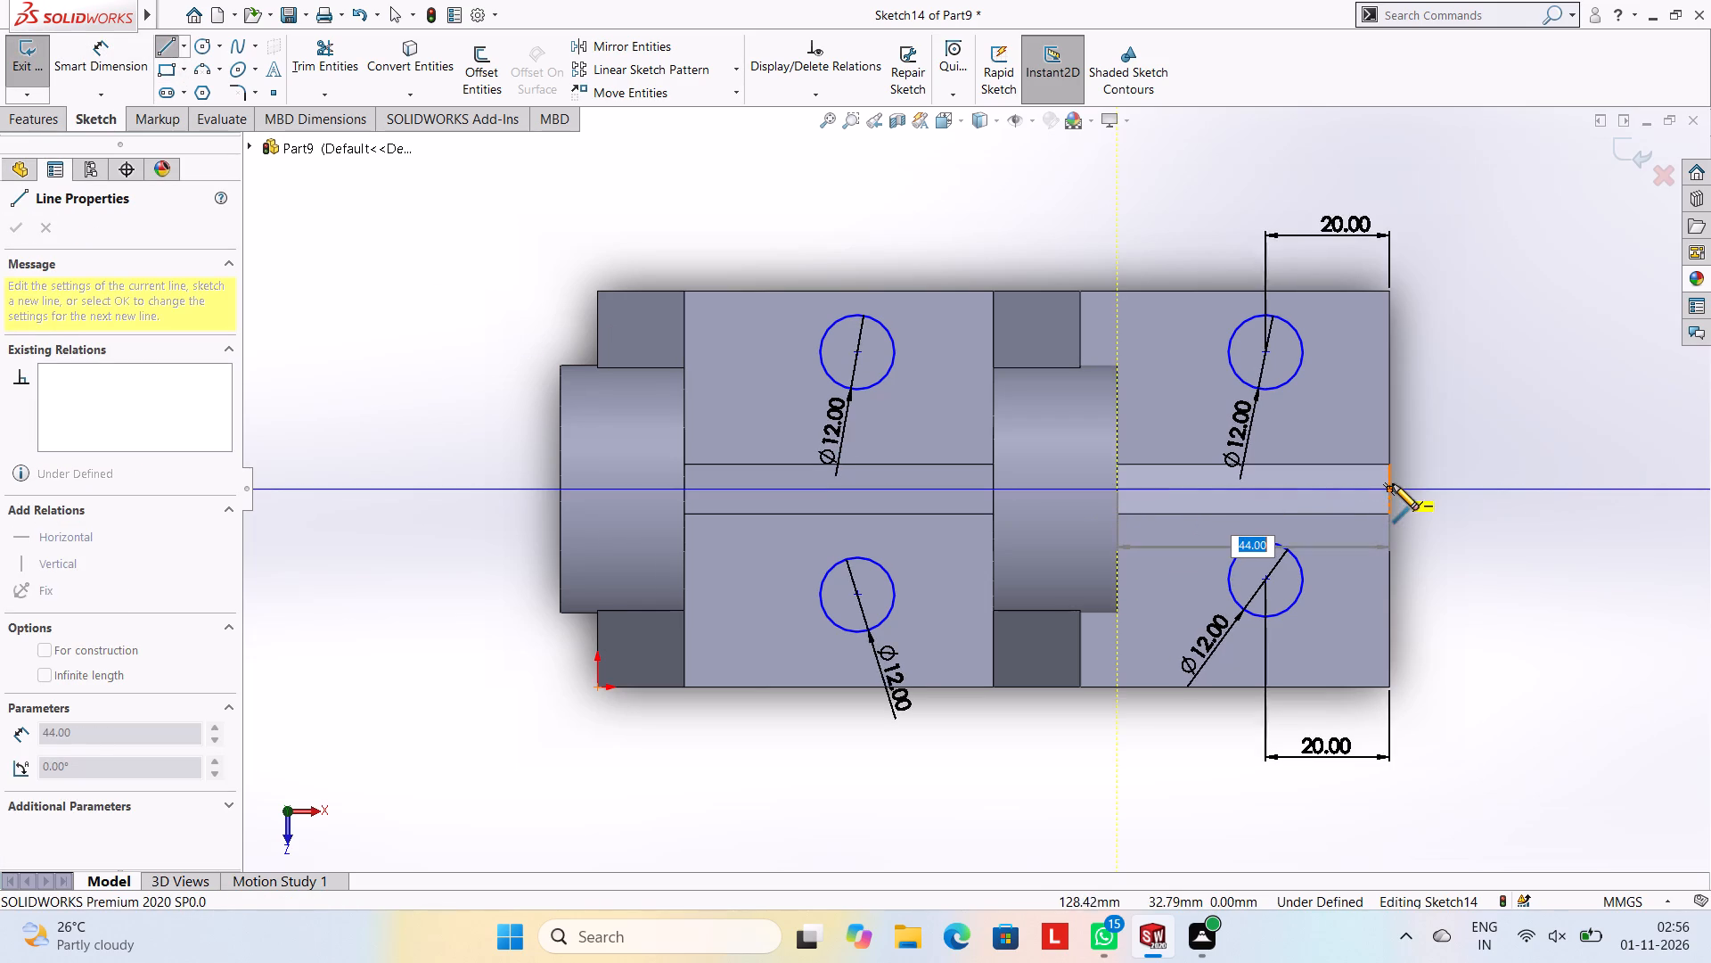
left_click(1388, 485)
key("Escape")
key("Escape")
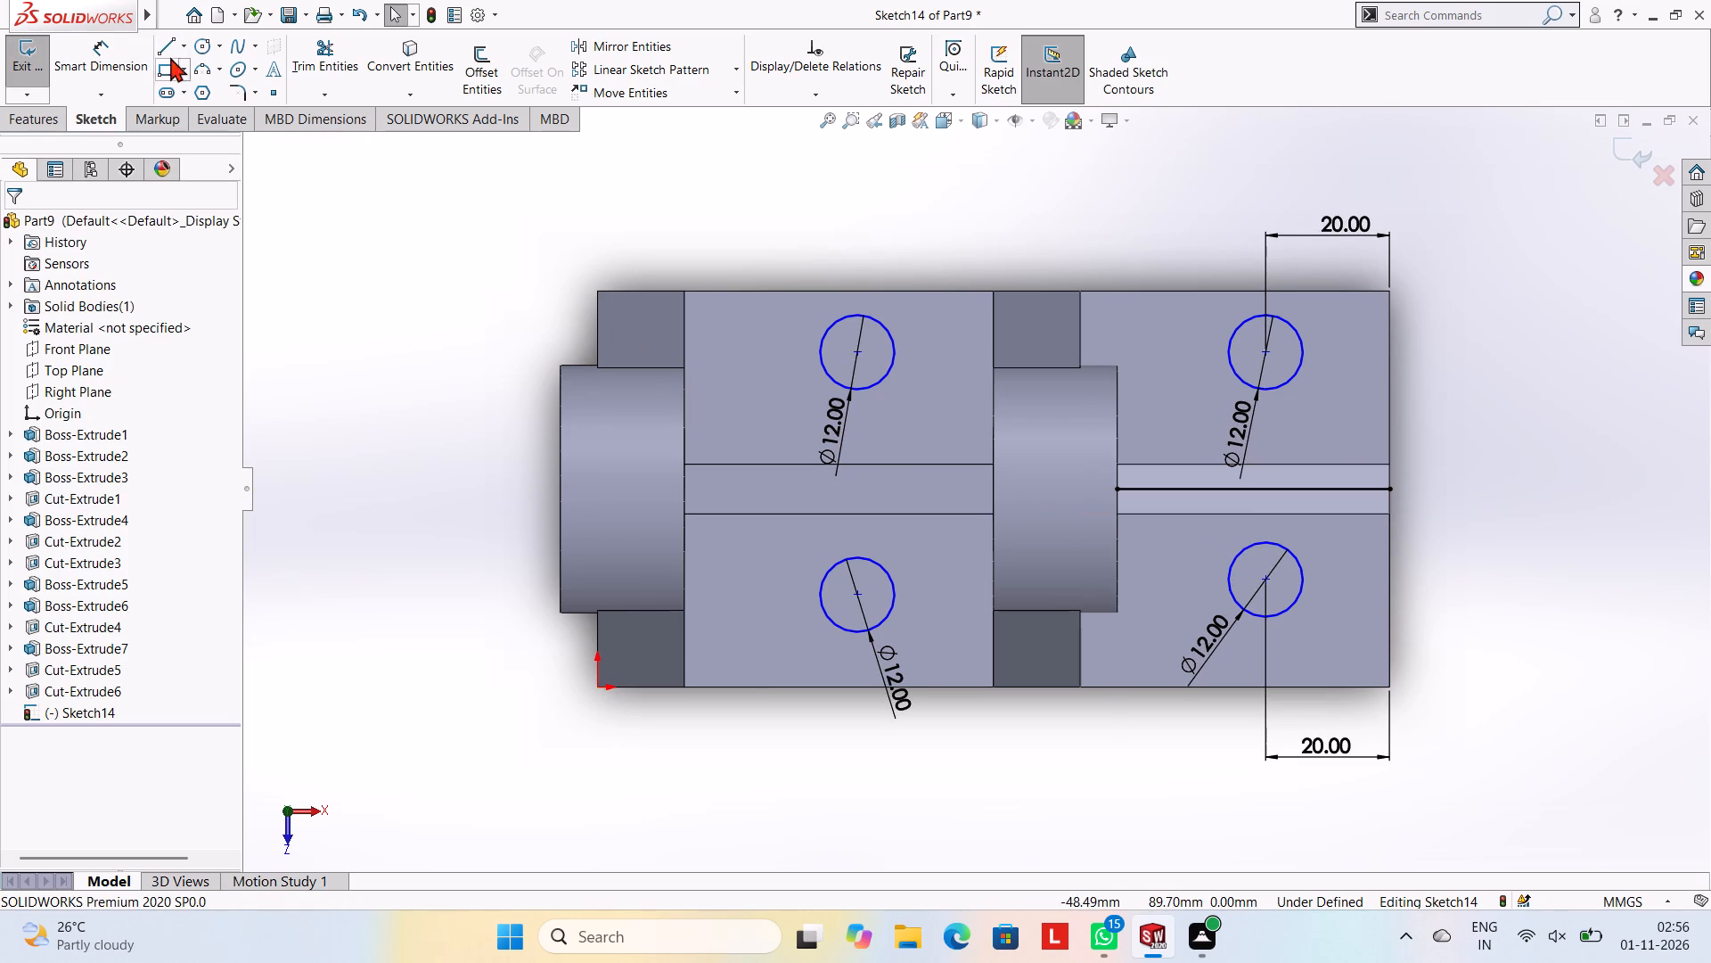
Dimension the third circle's centre, on the side farther from the origin, 18 mm from the centreline.
left_click(130, 46)
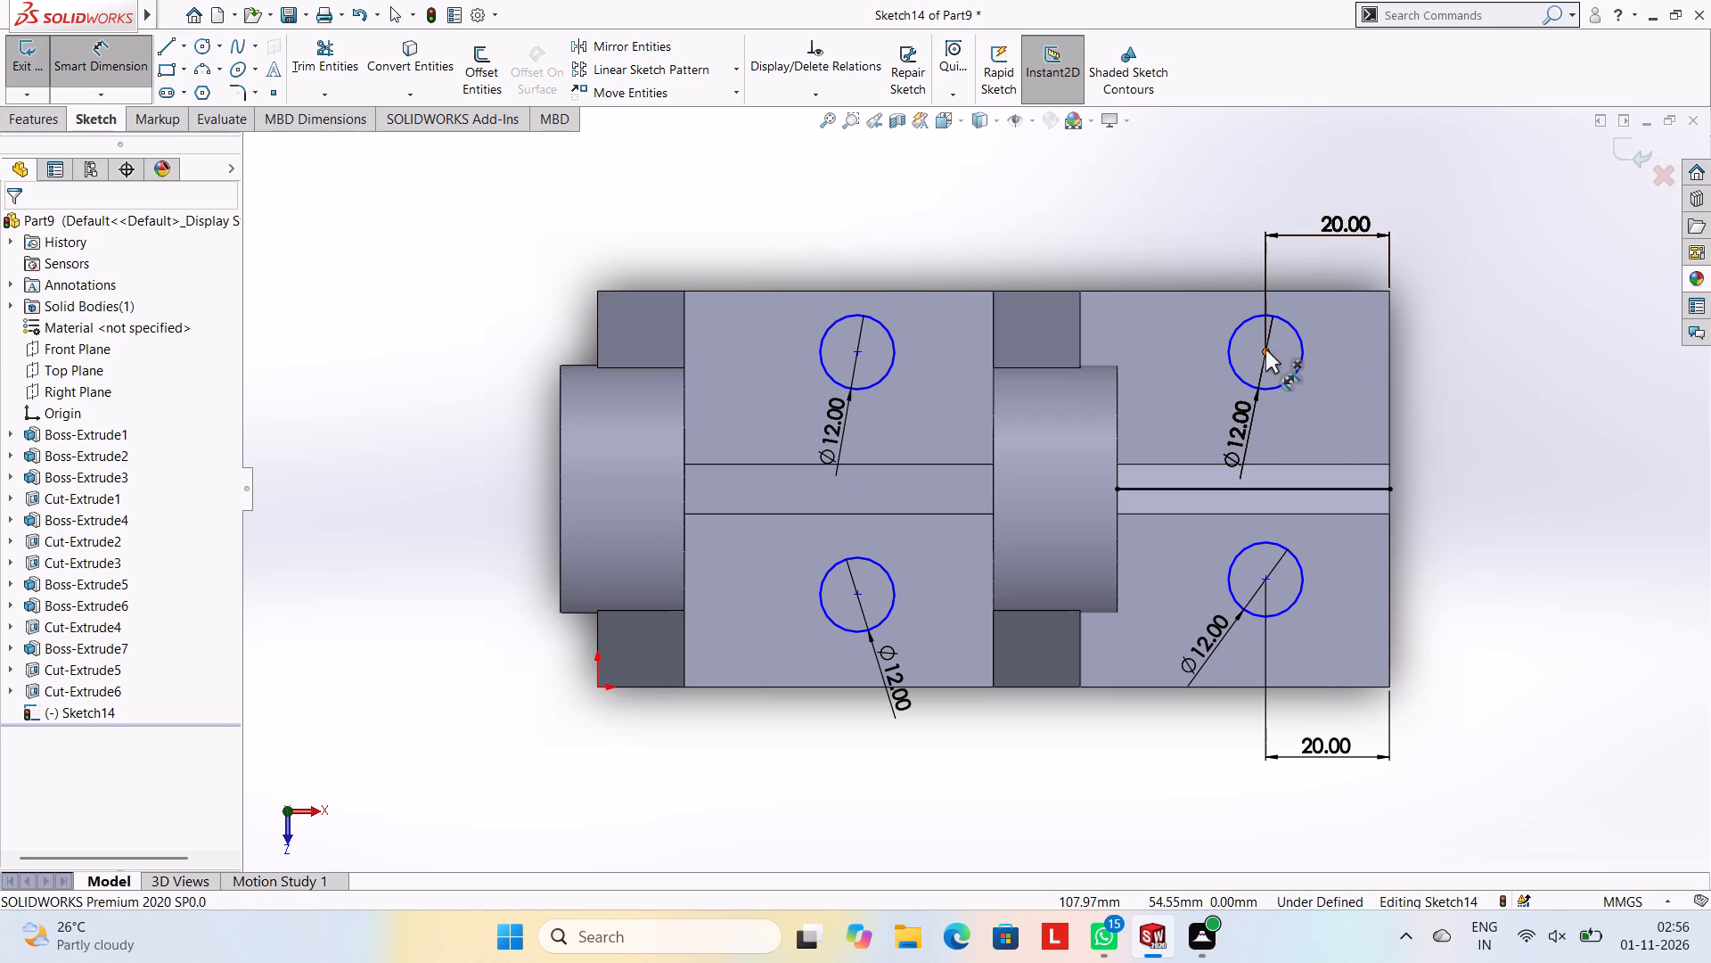
left_click(1265, 350)
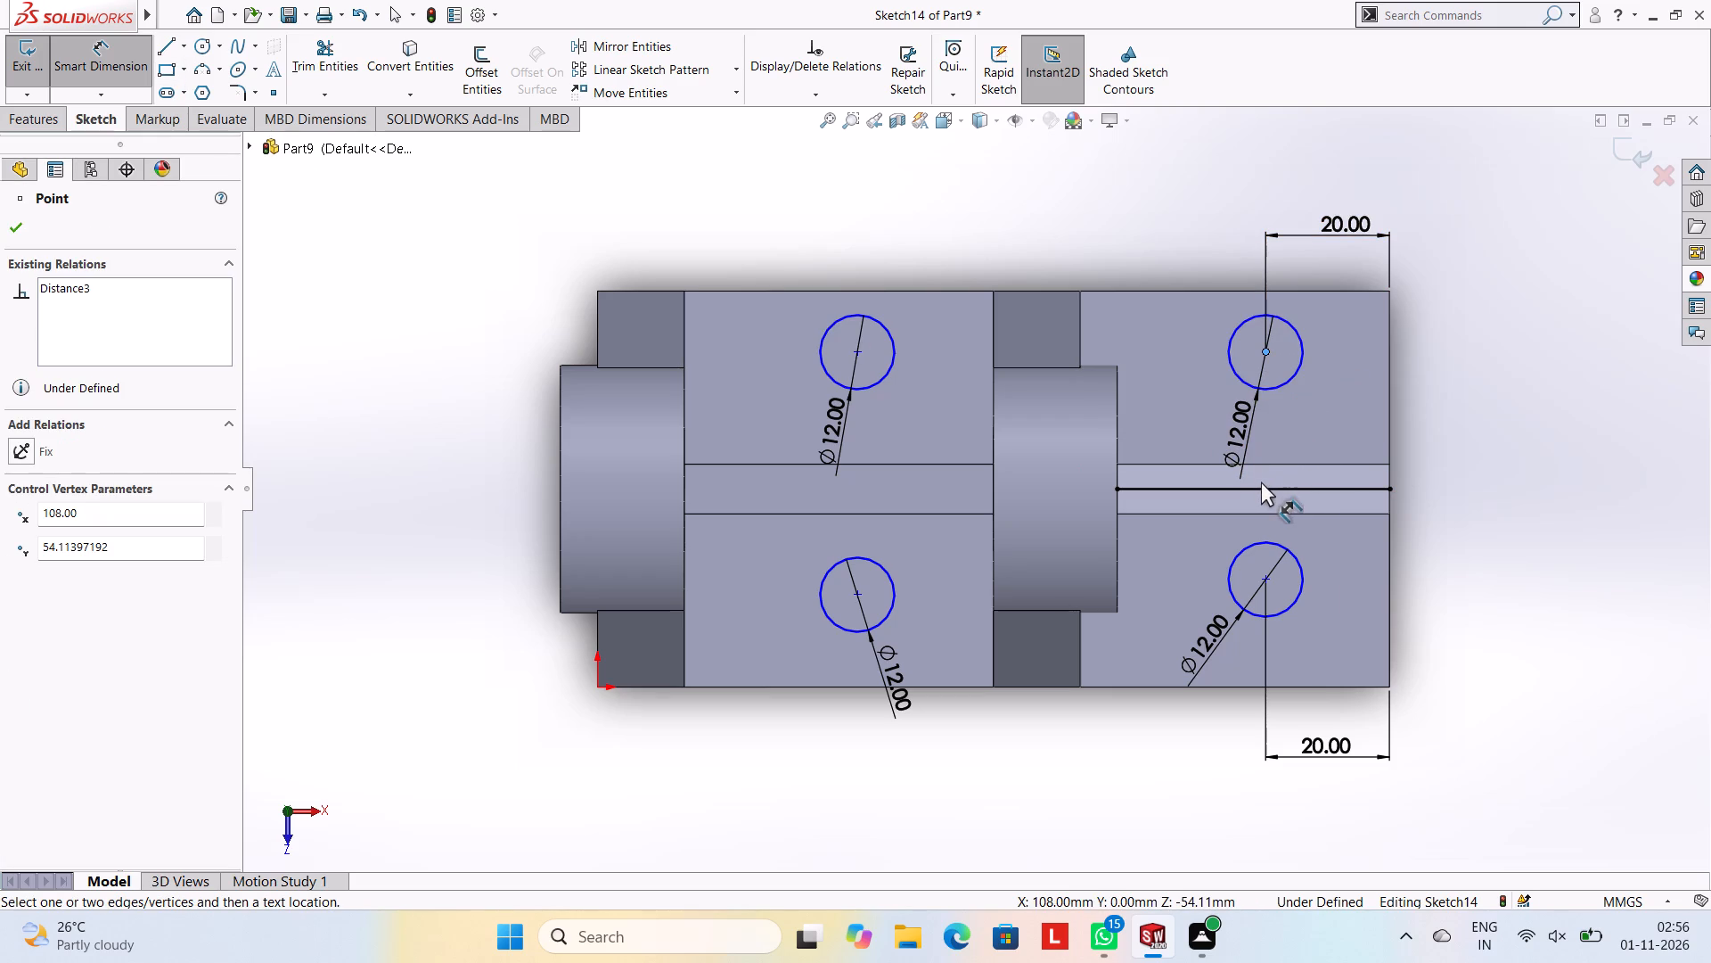
left_click(1260, 485)
left_click(1449, 411)
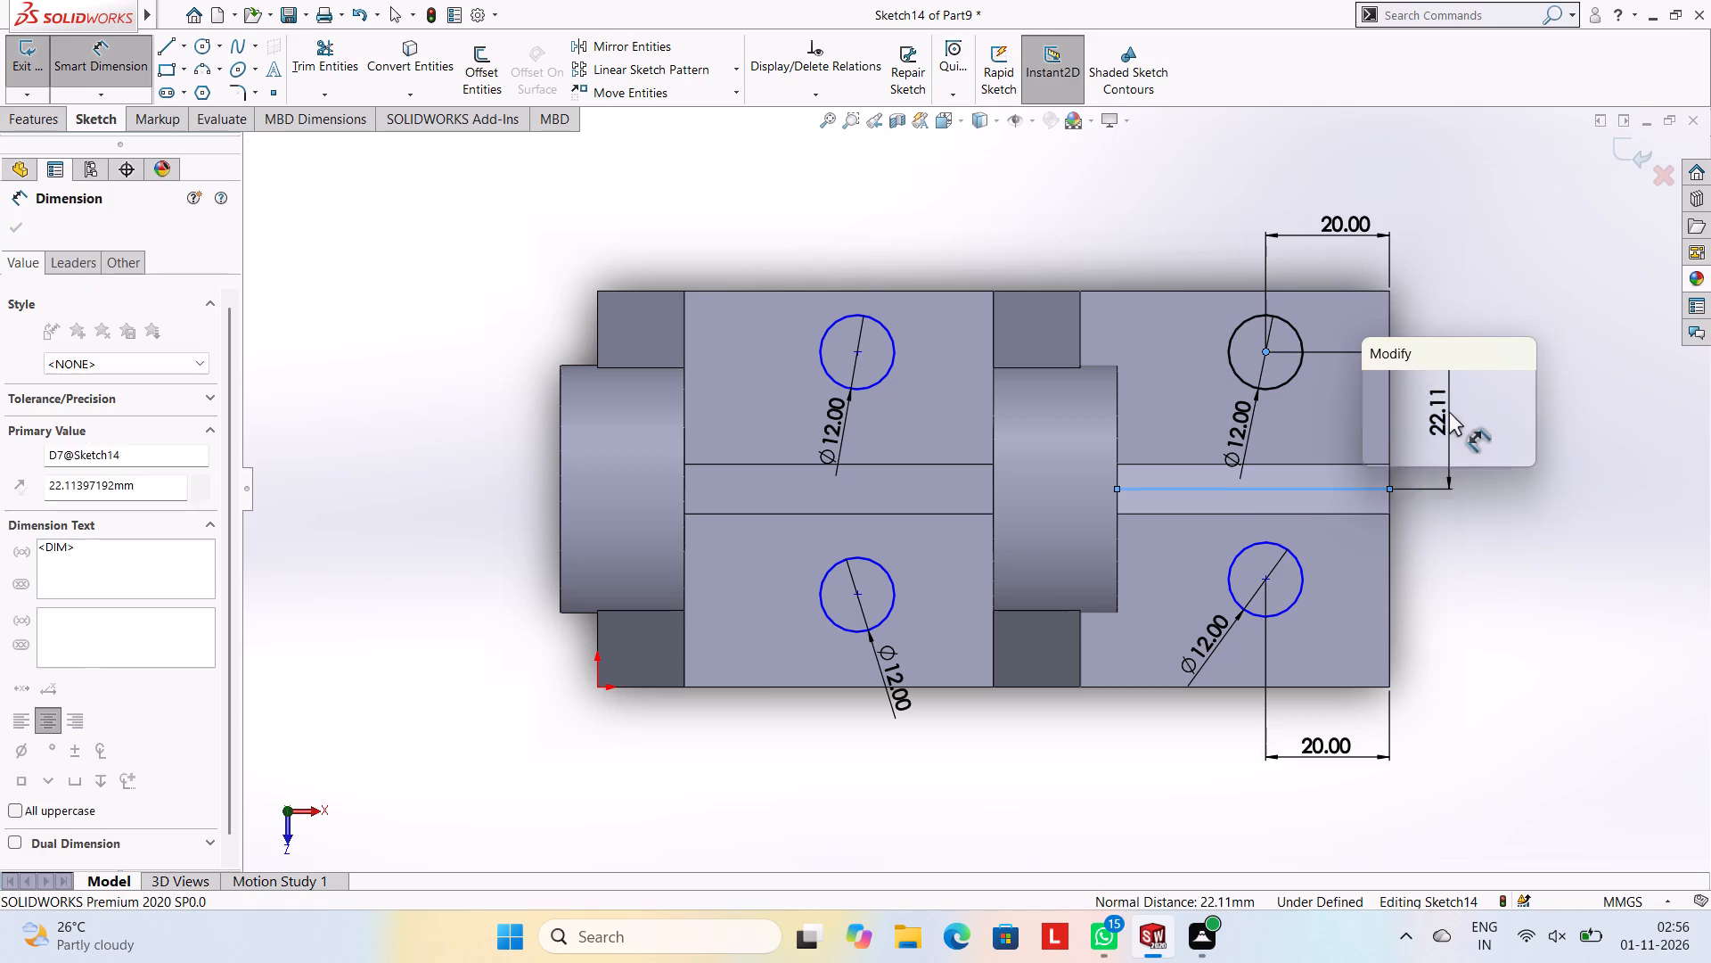
type("18")
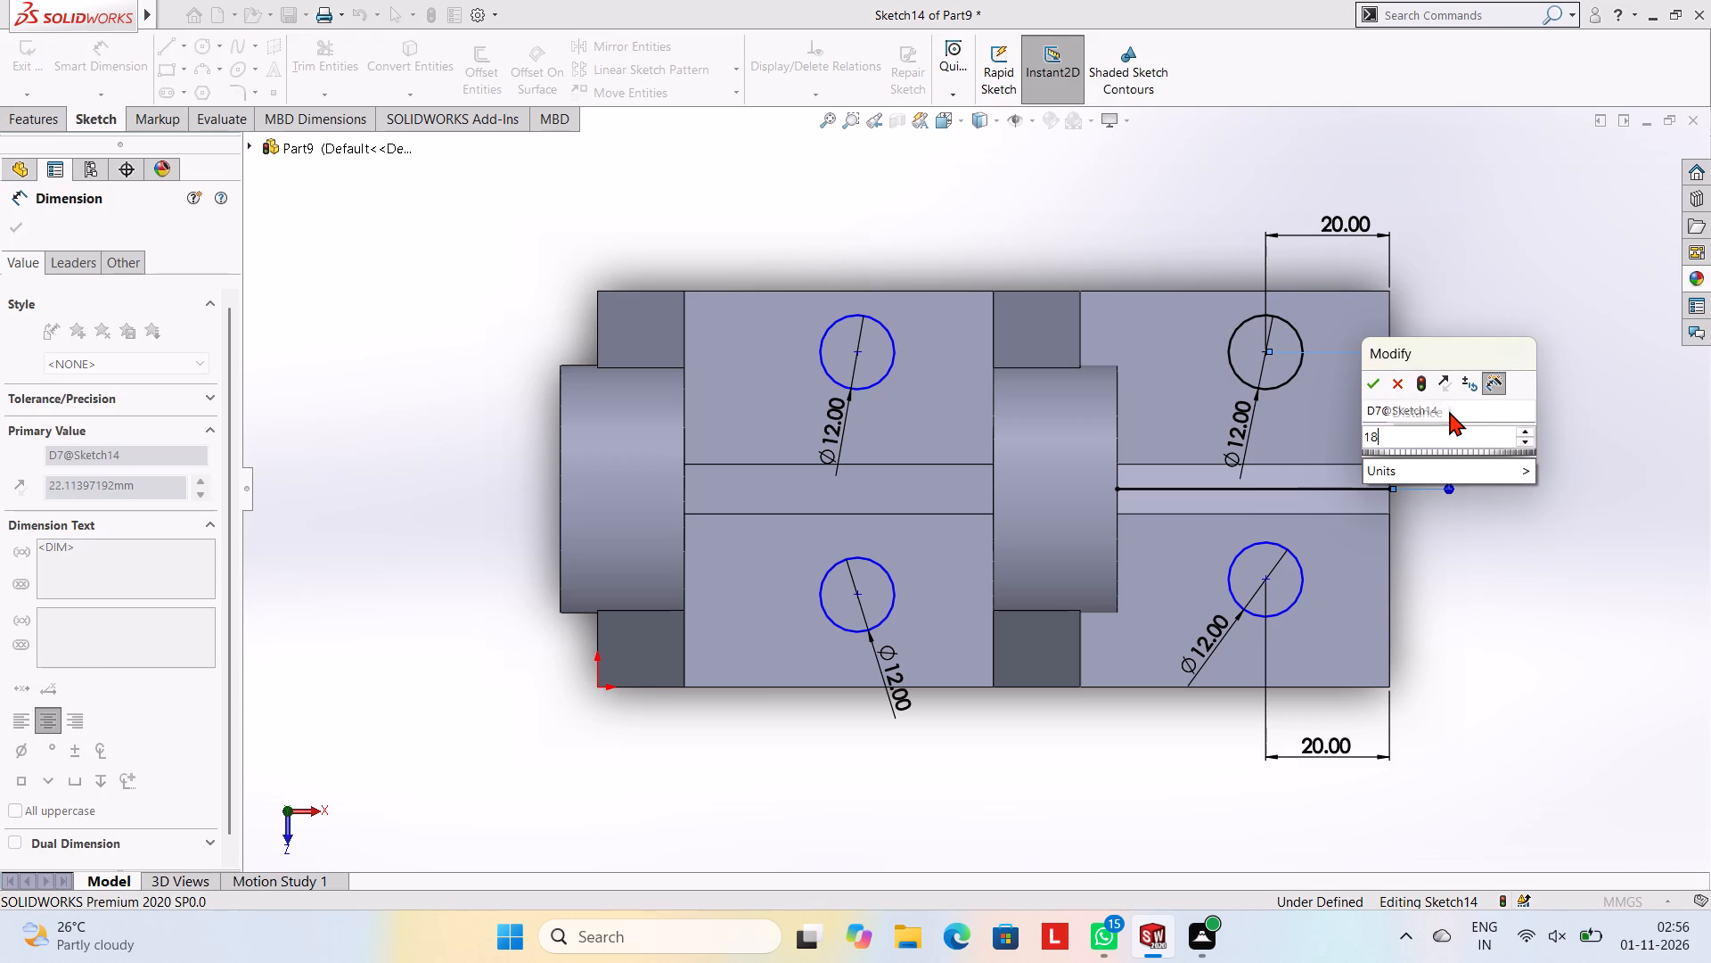
key("Return")
key("Escape")
key("Escape")
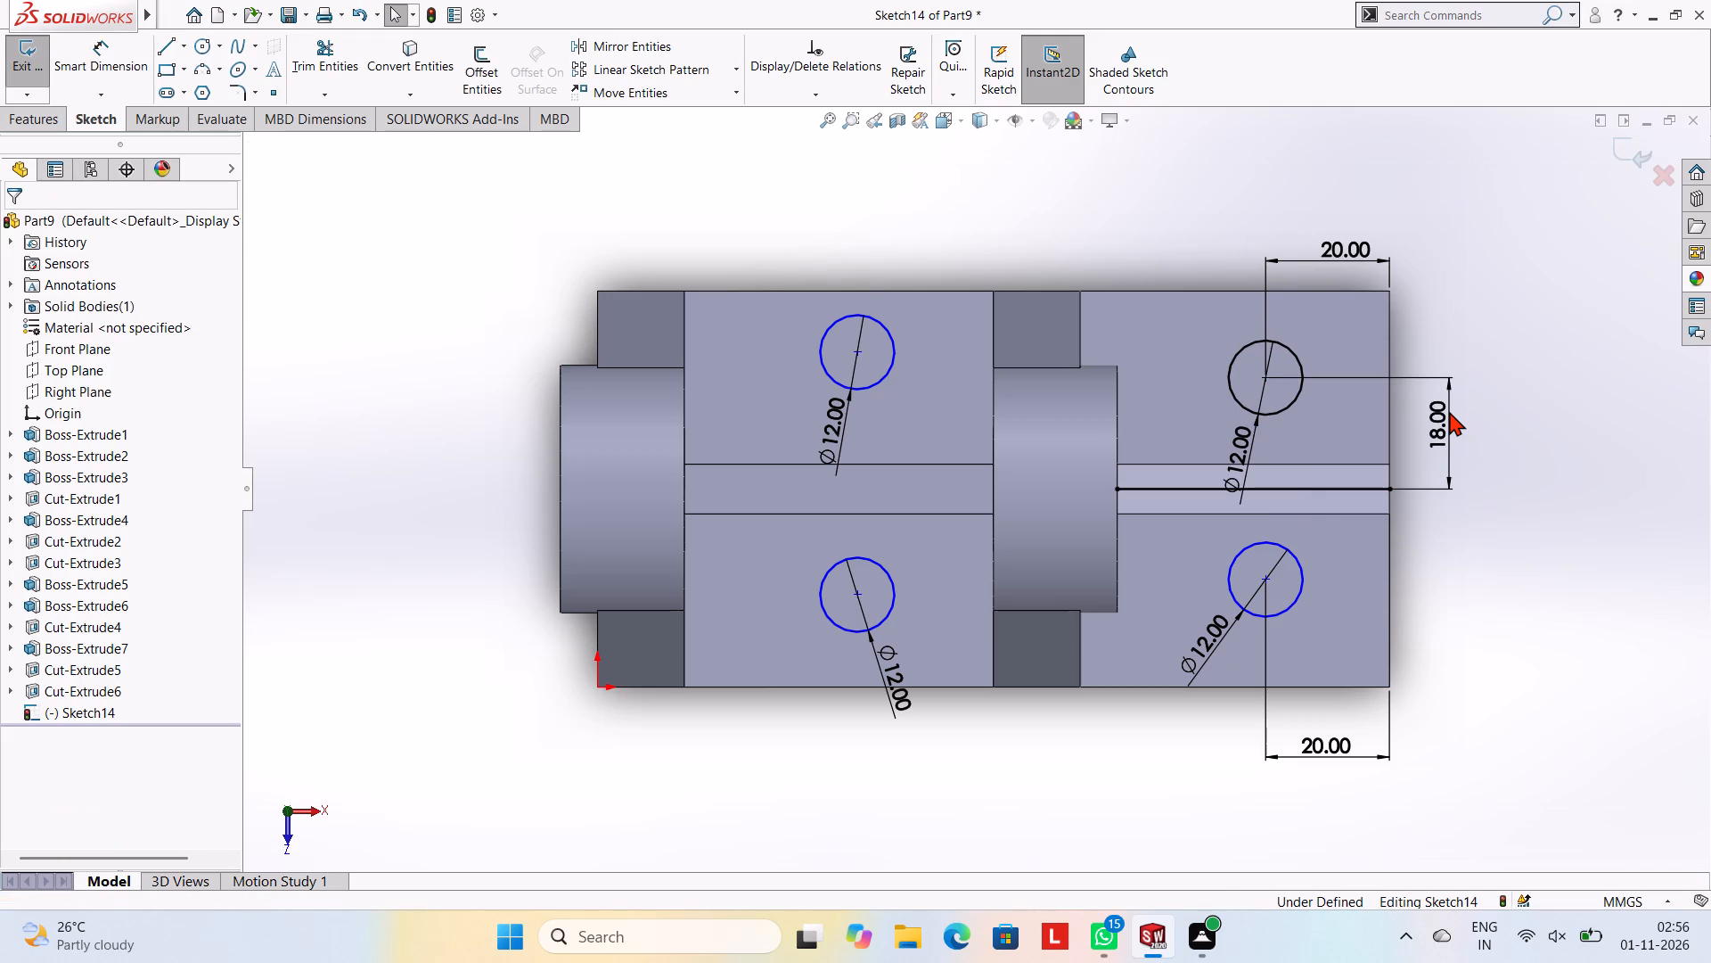
Dimension the fourth circle's centre, on the origin side of the sloped rib, 18 mm from the centreline.
left_click(120, 60)
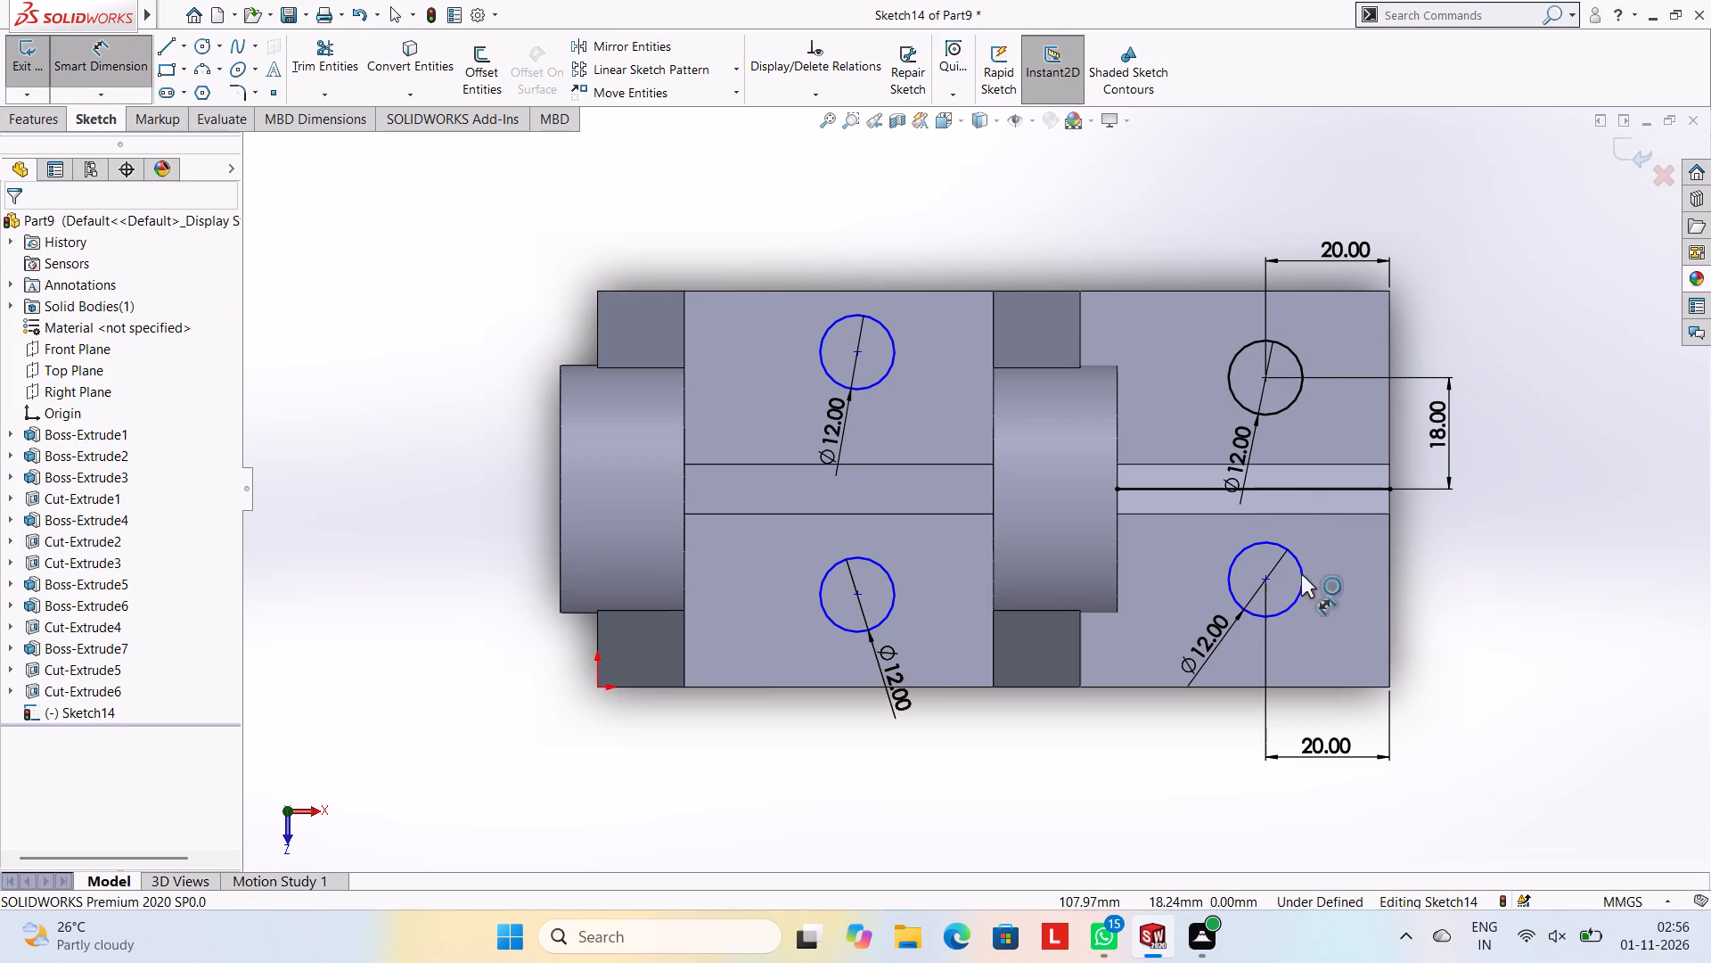
left_click(1274, 488)
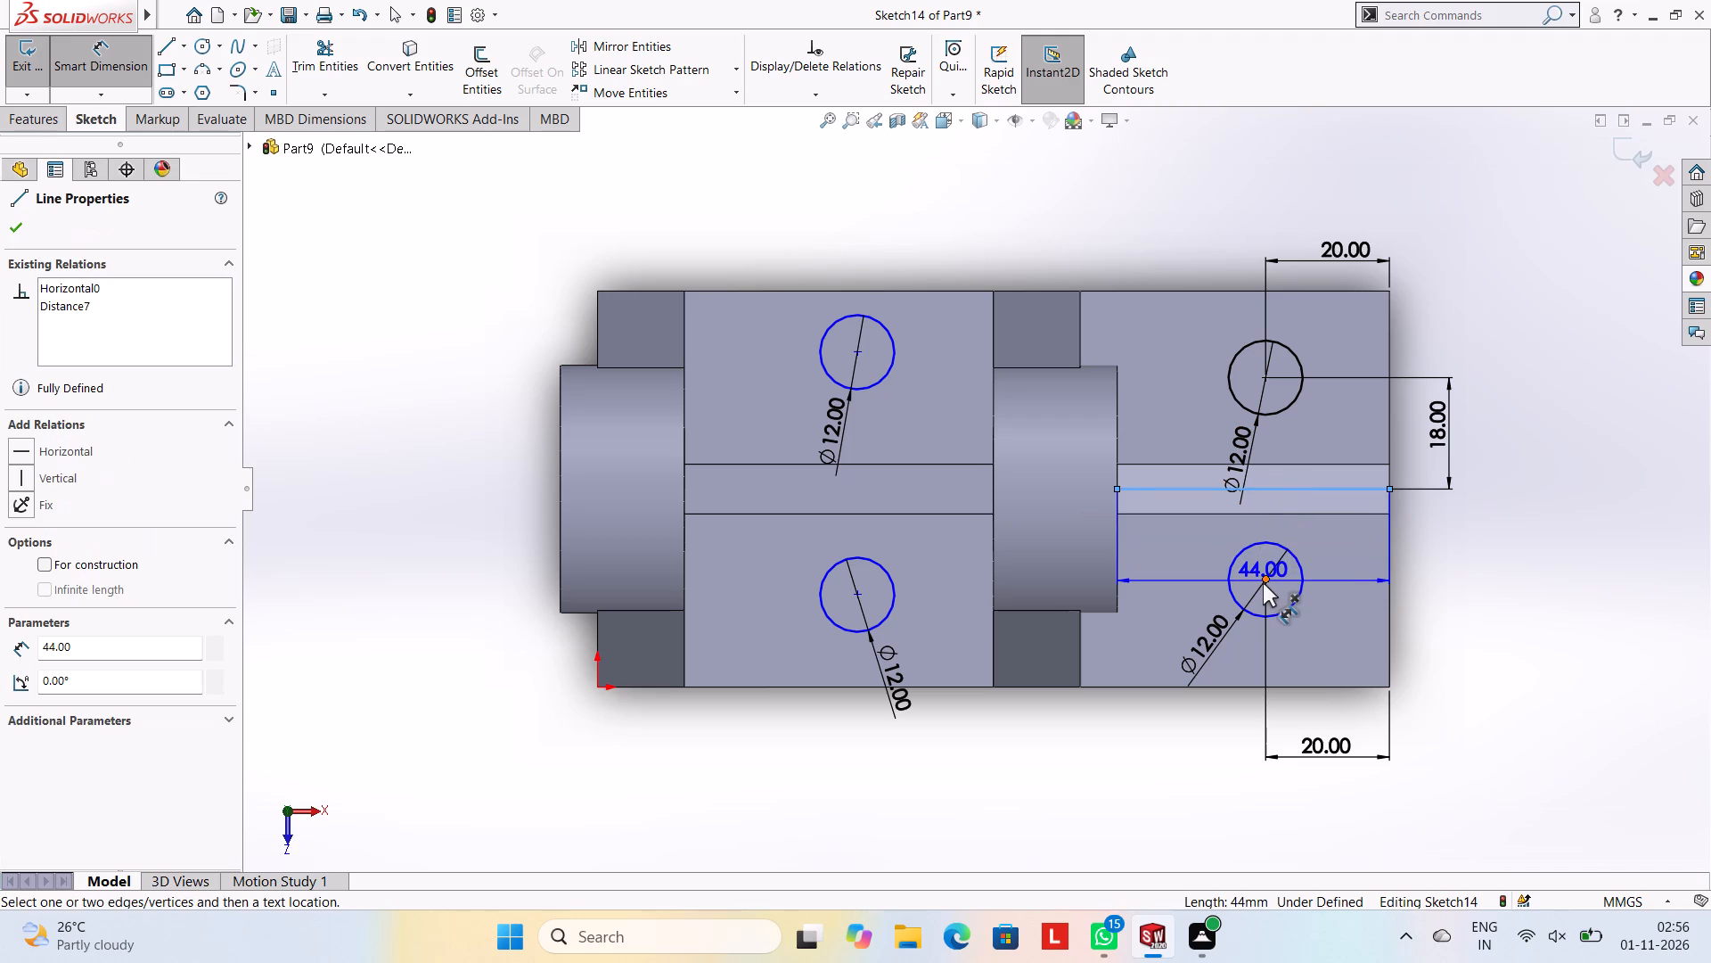
left_click(1263, 581)
left_click(1467, 550)
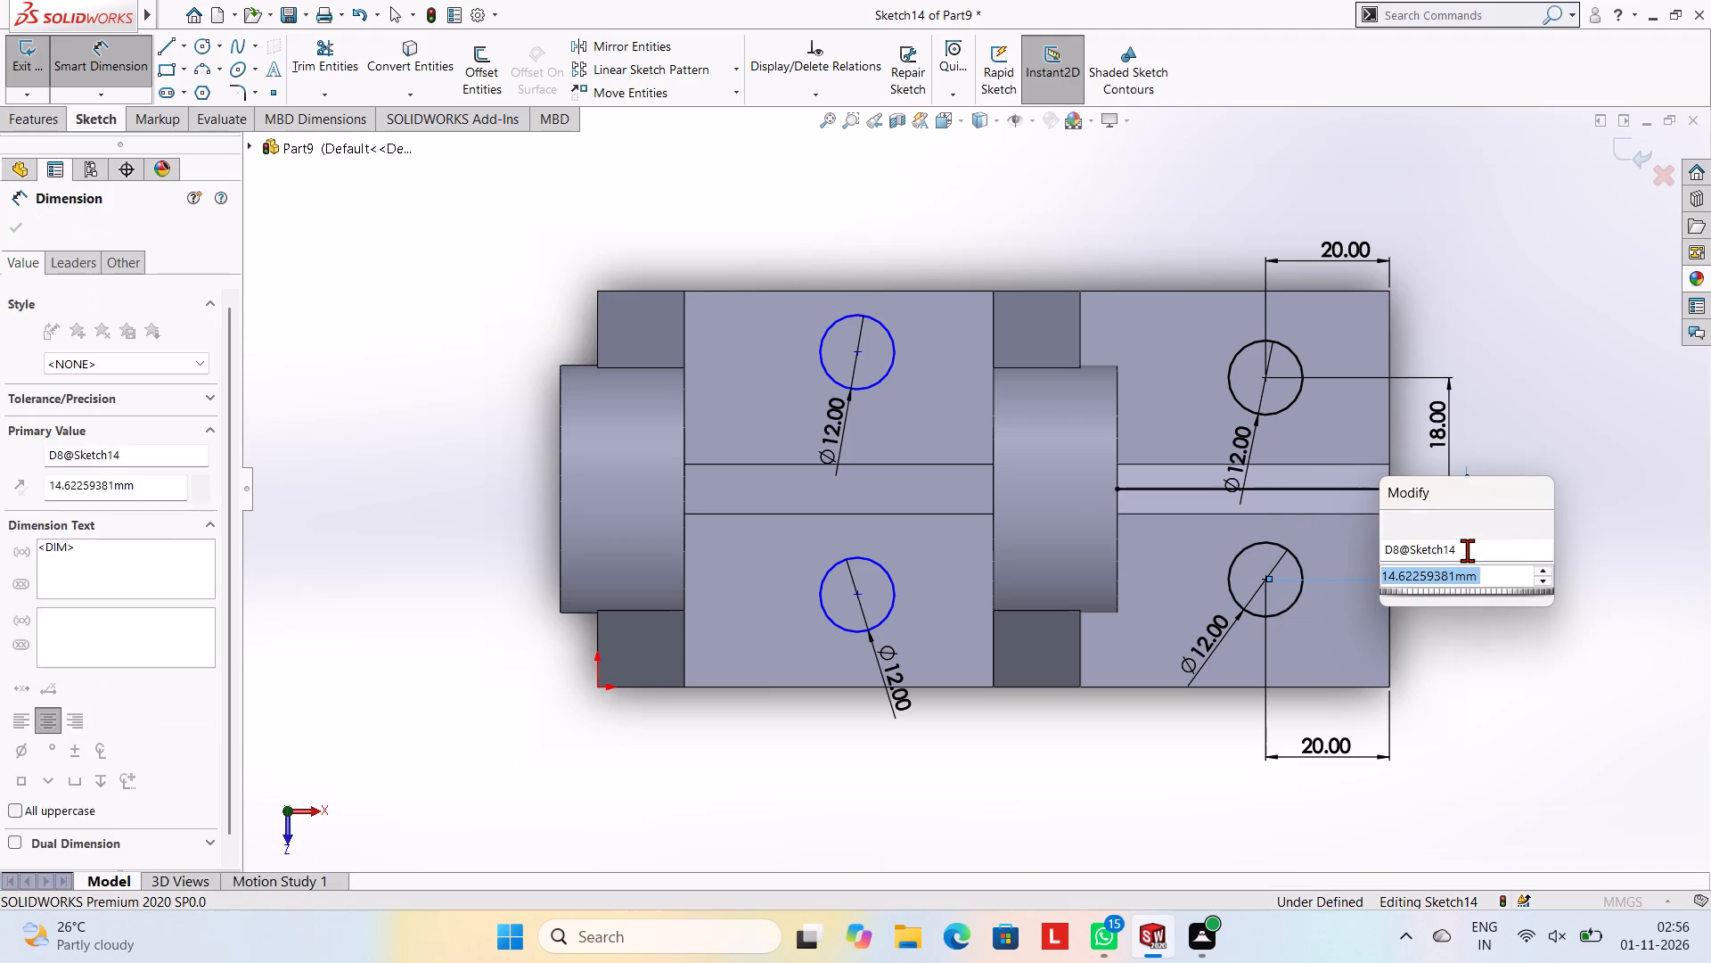
type("18")
key("Return")
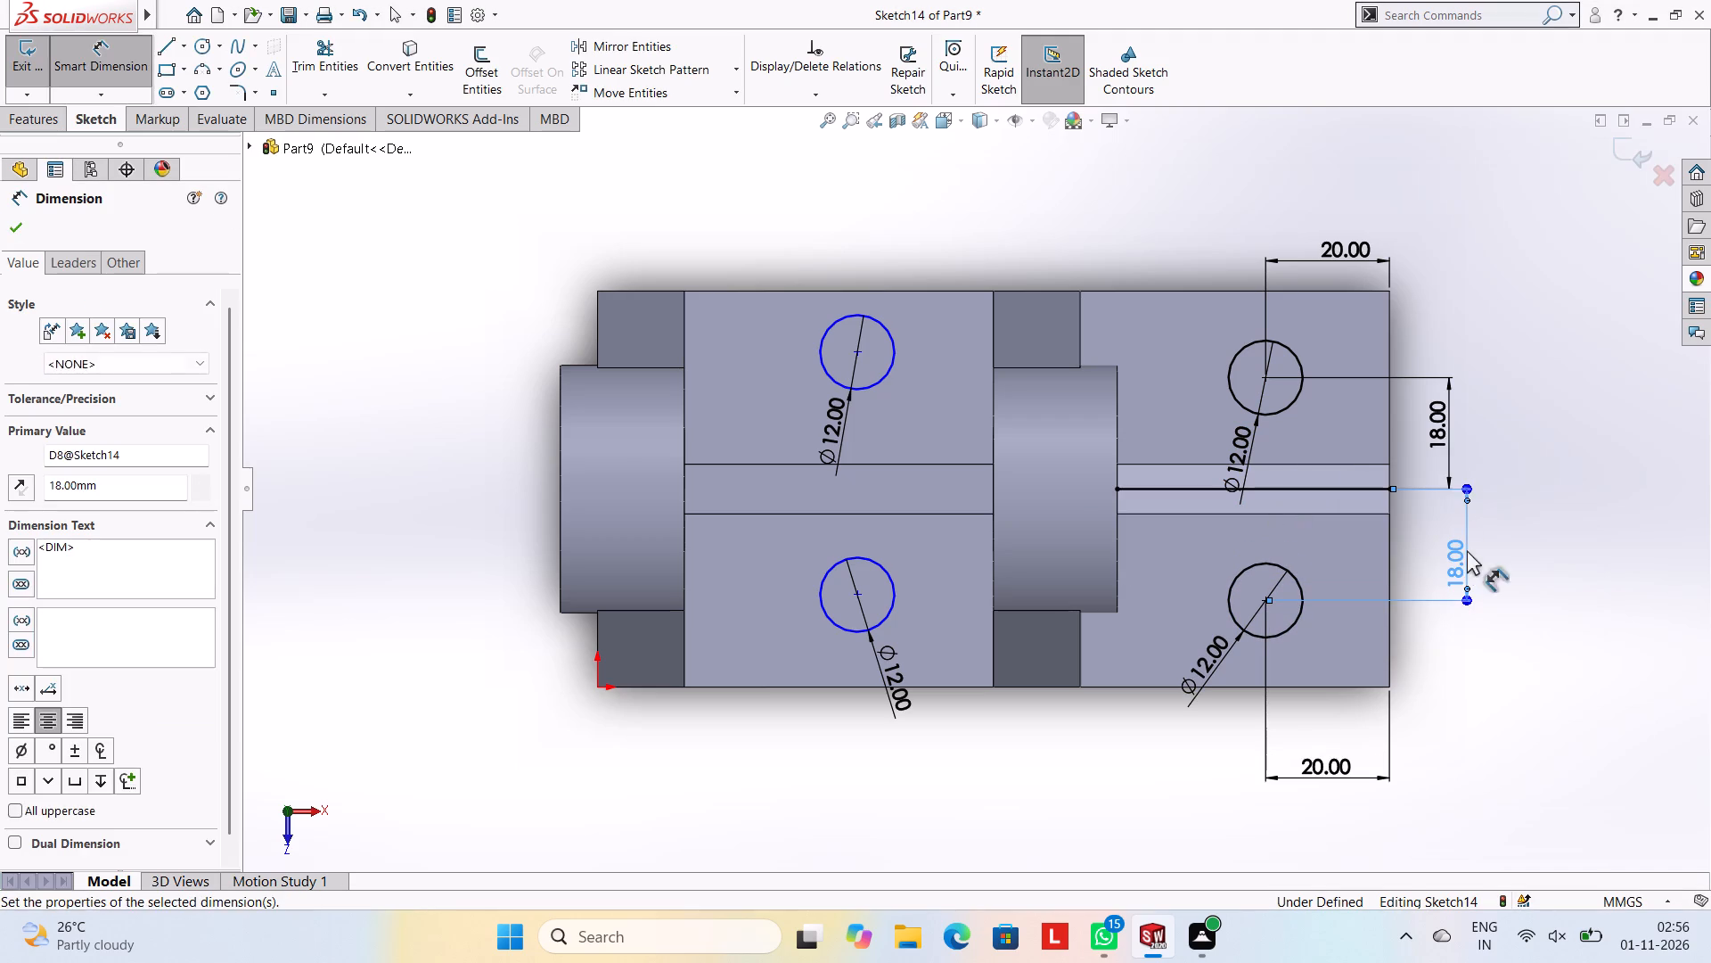
key("Escape")
key("Escape")
key("Escape")
key("Escape")
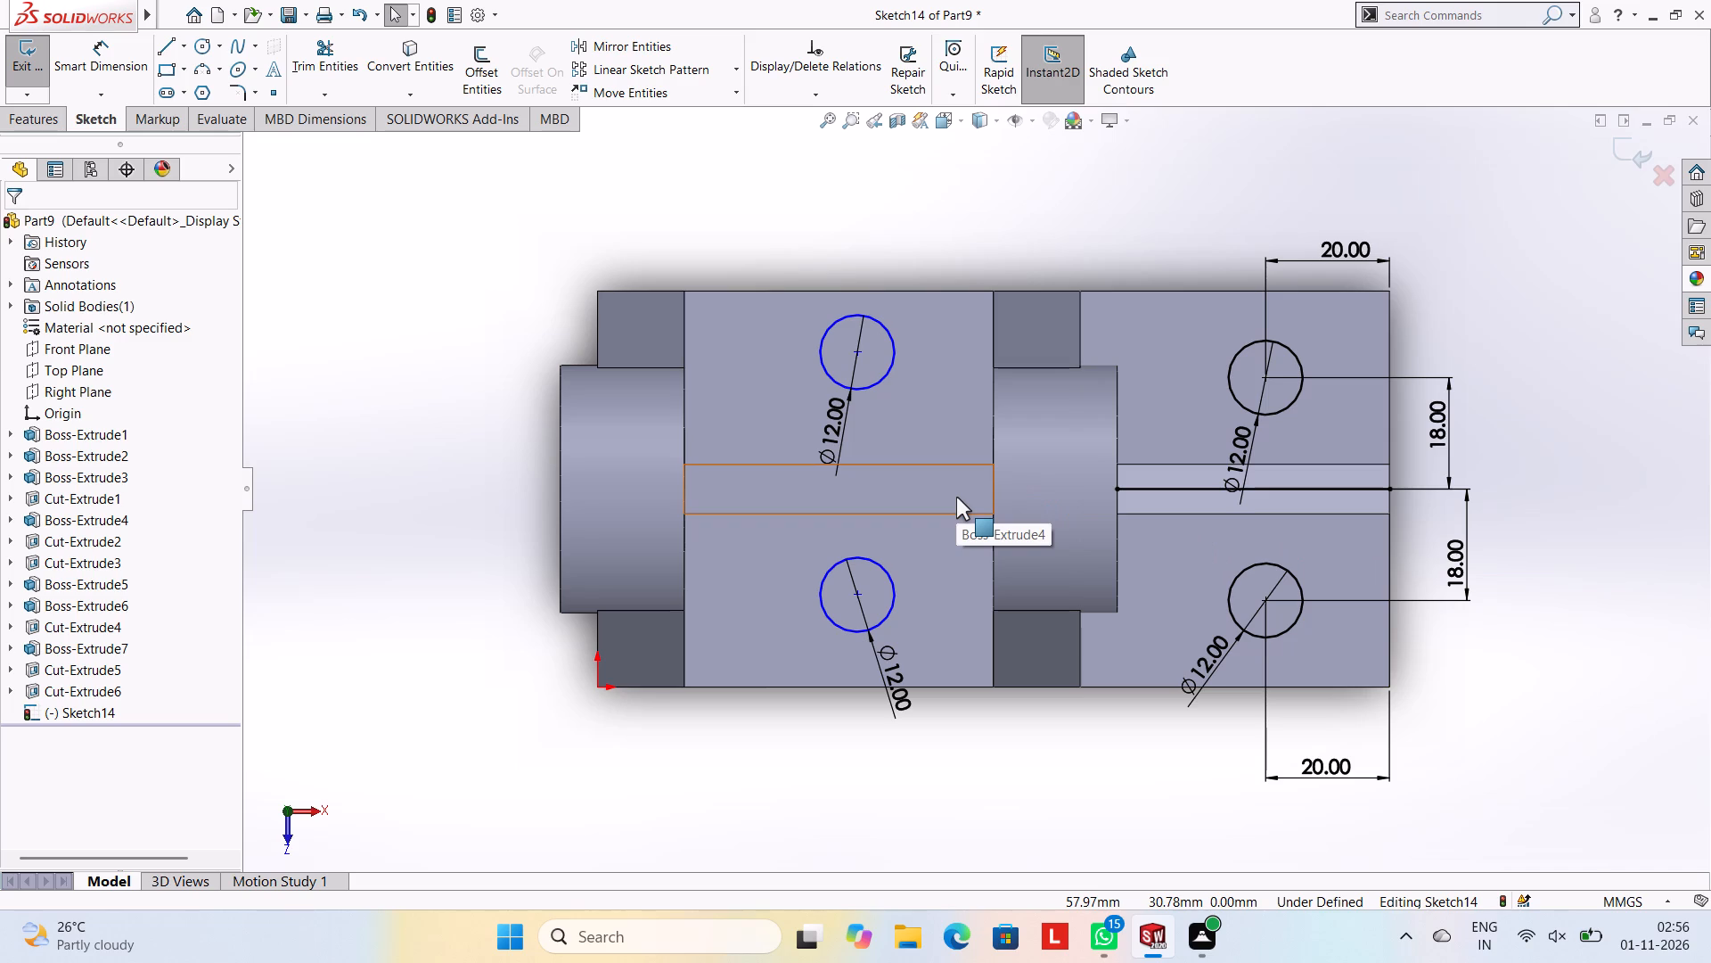
Dimension the circle between the uprights, on the side farther from the origin, 59.30 mm horizontally from the matching end circle's centre.
left_click(103, 57)
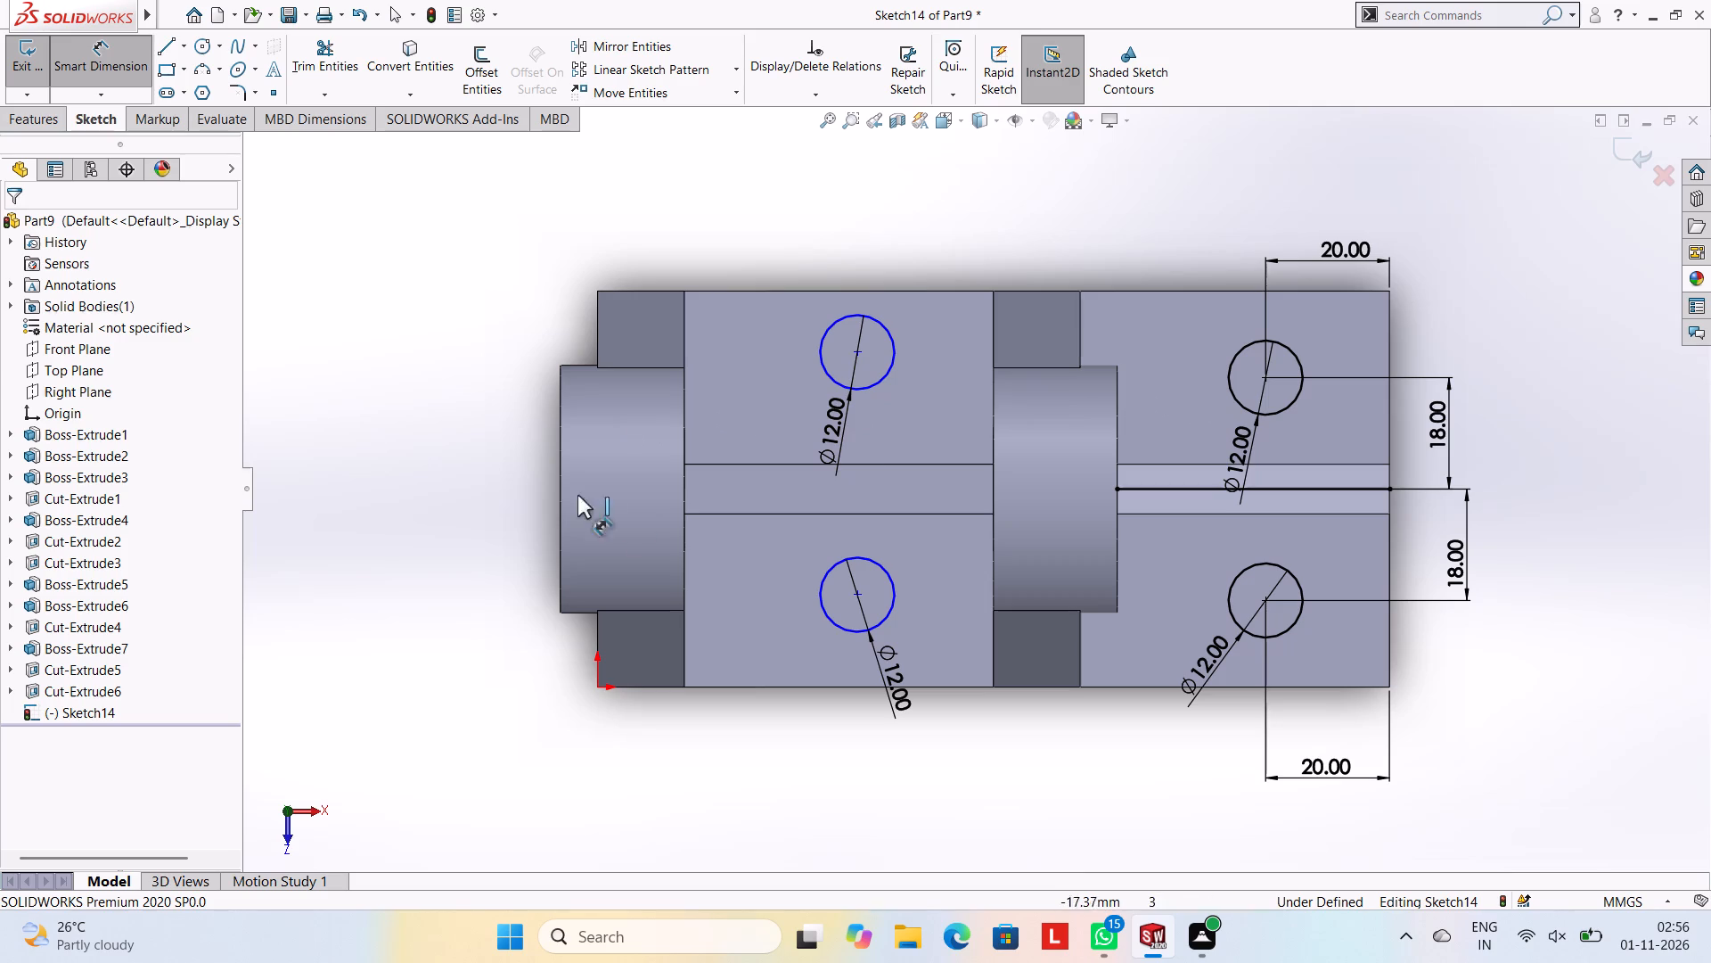
left_click(1269, 377)
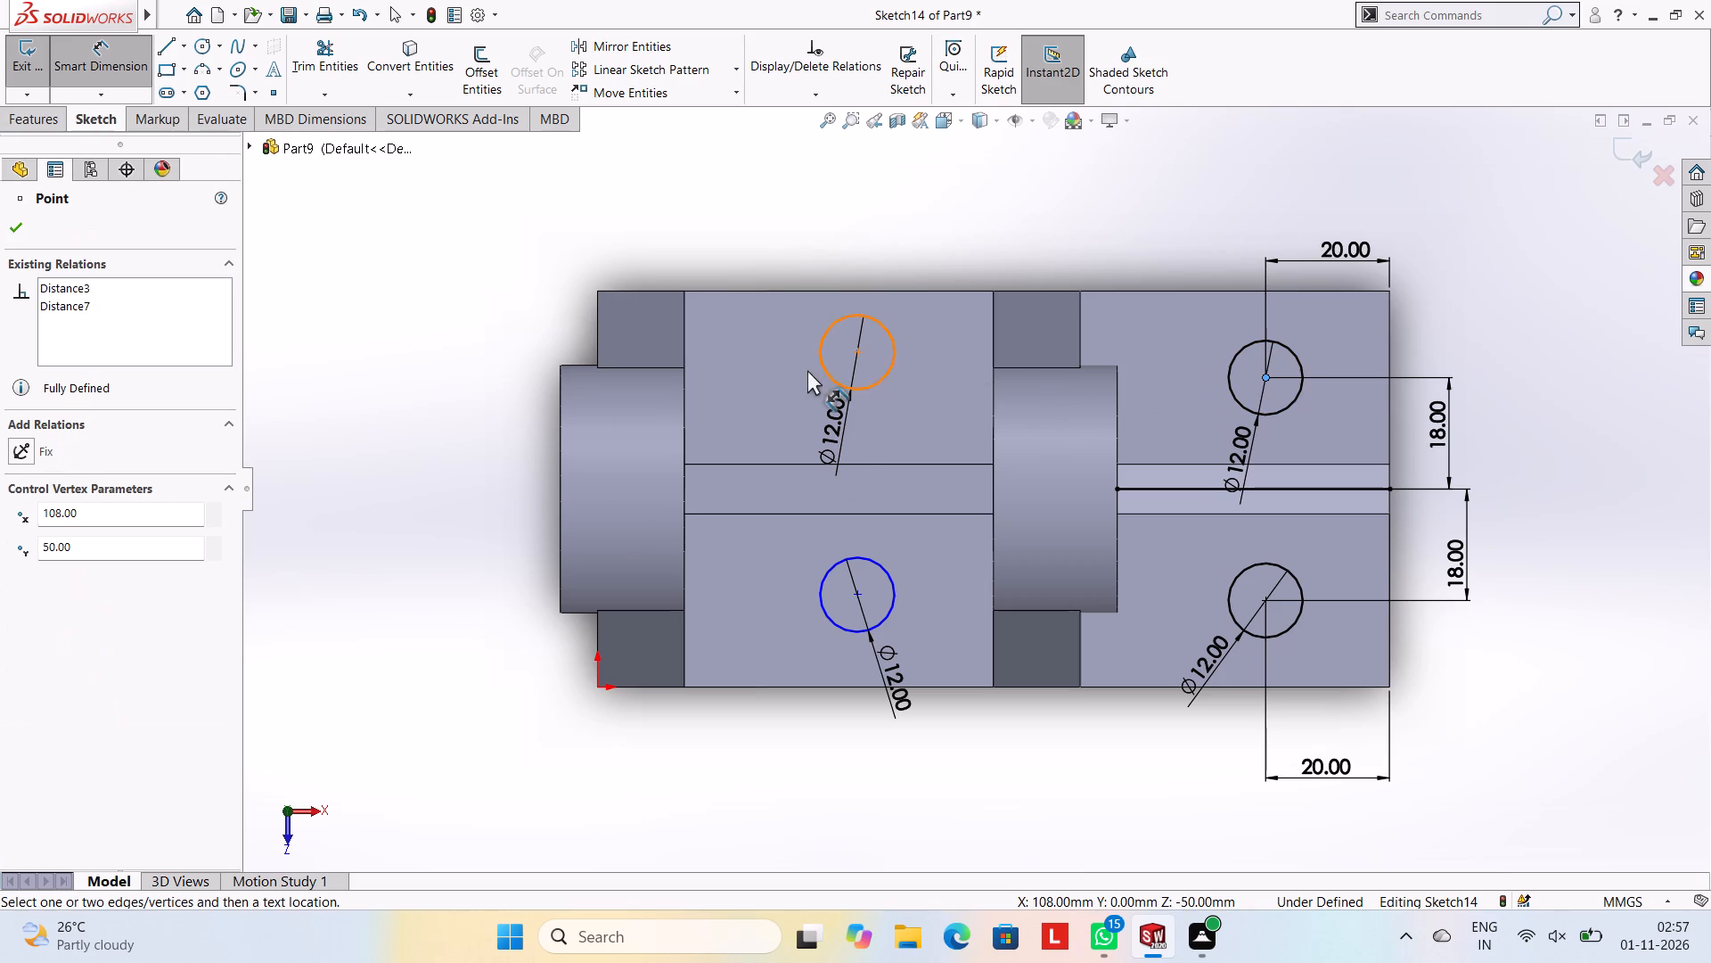
left_click(858, 350)
left_click(997, 195)
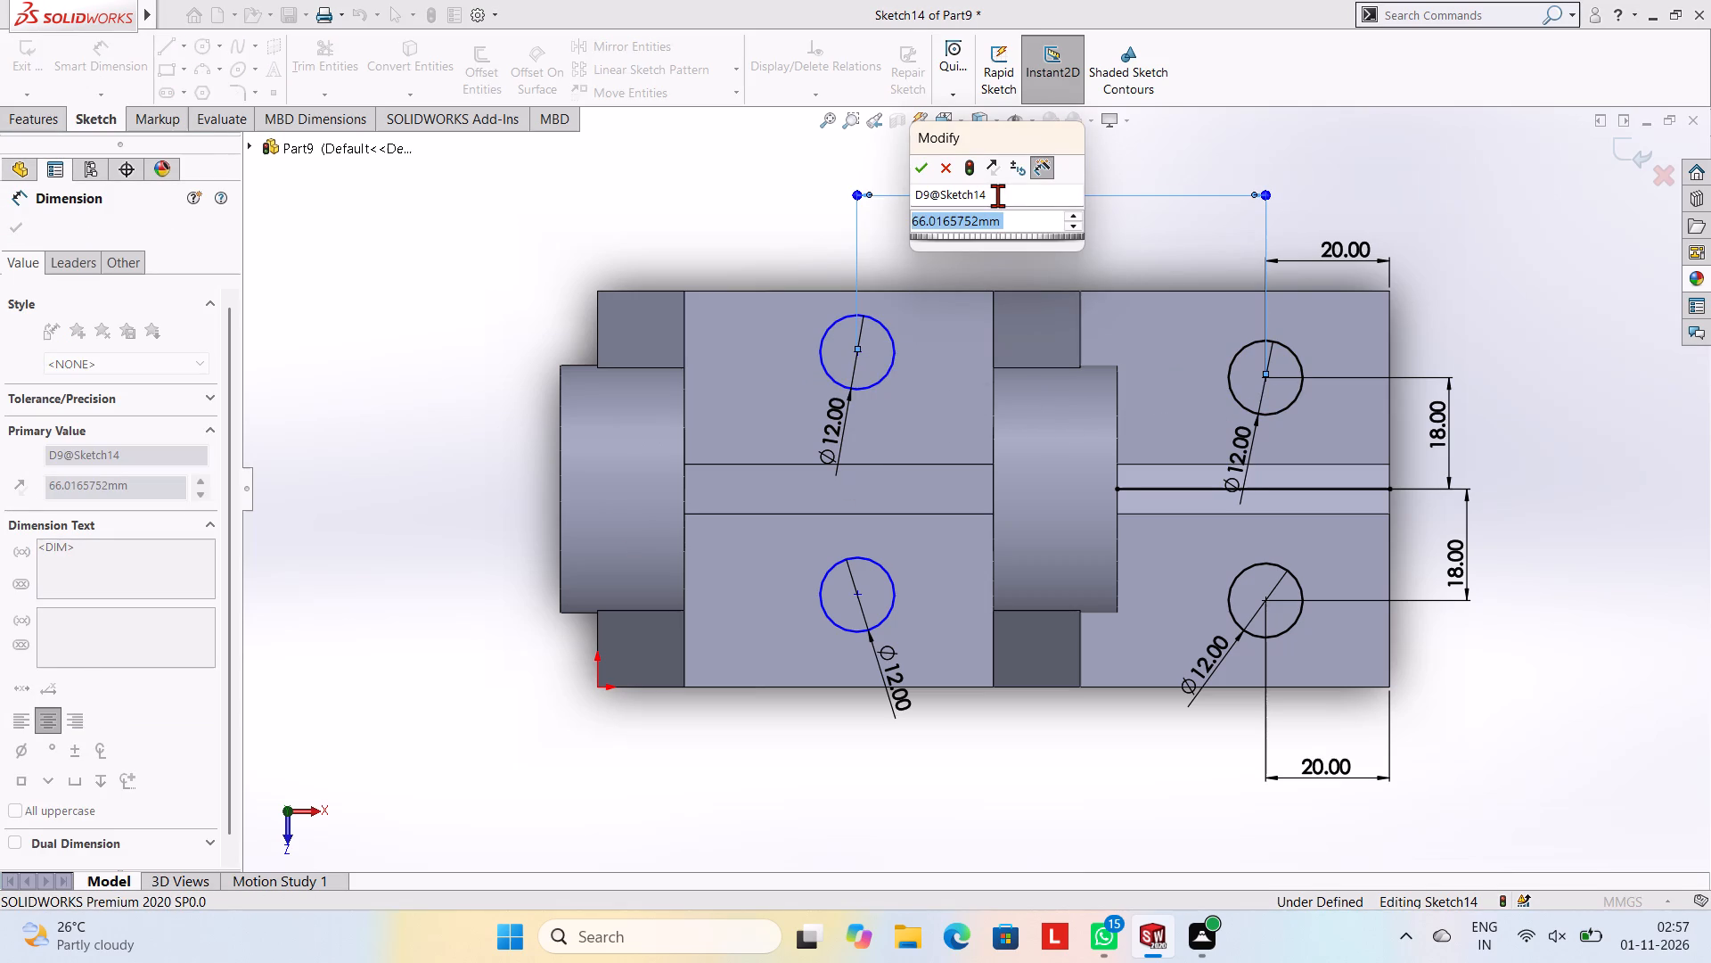
type("59.30")
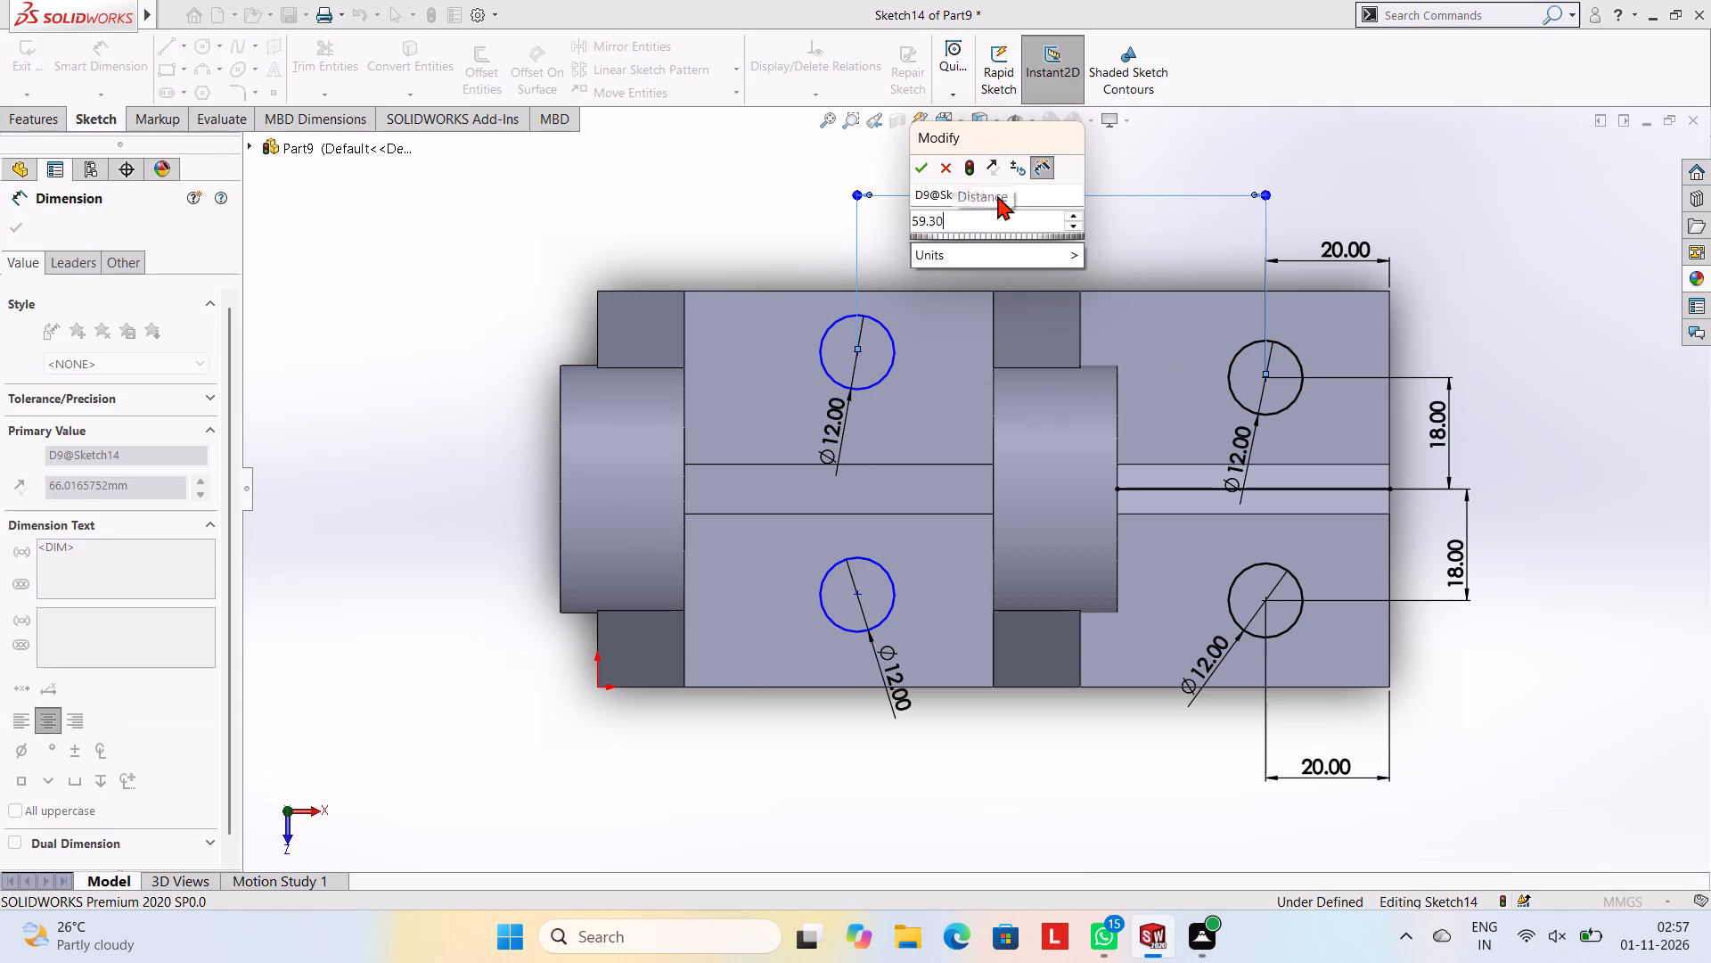
key("Return")
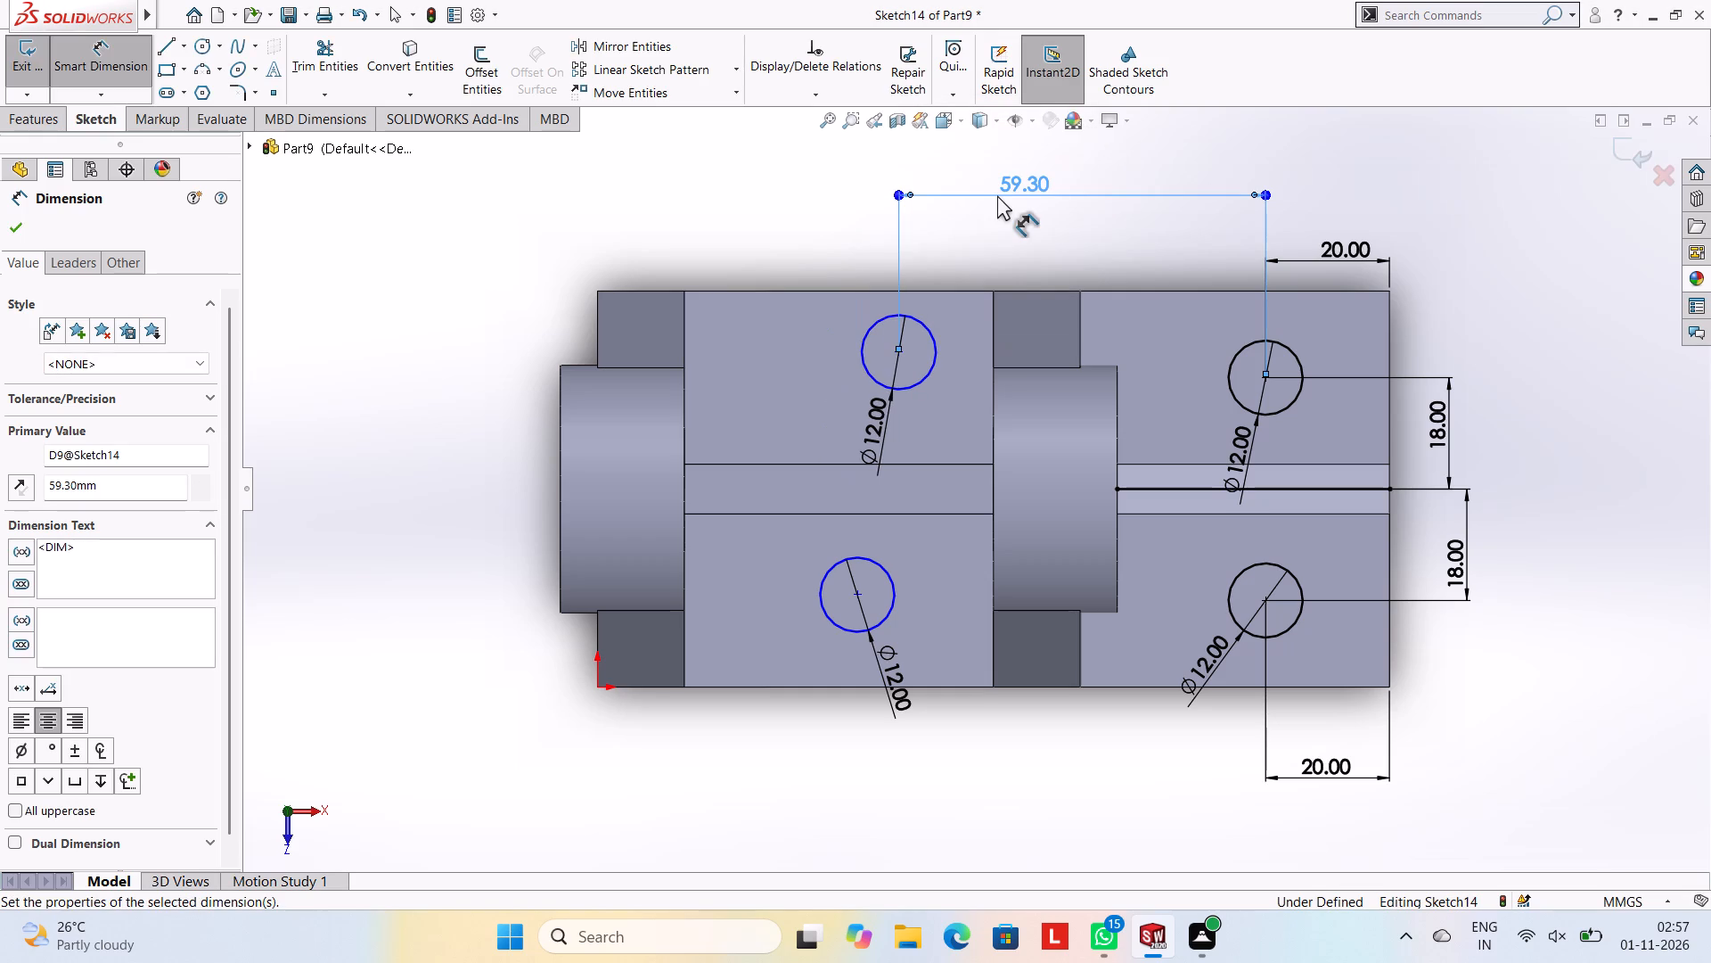
key("Escape")
key("Escape")
key("Escape")
key("Escape")
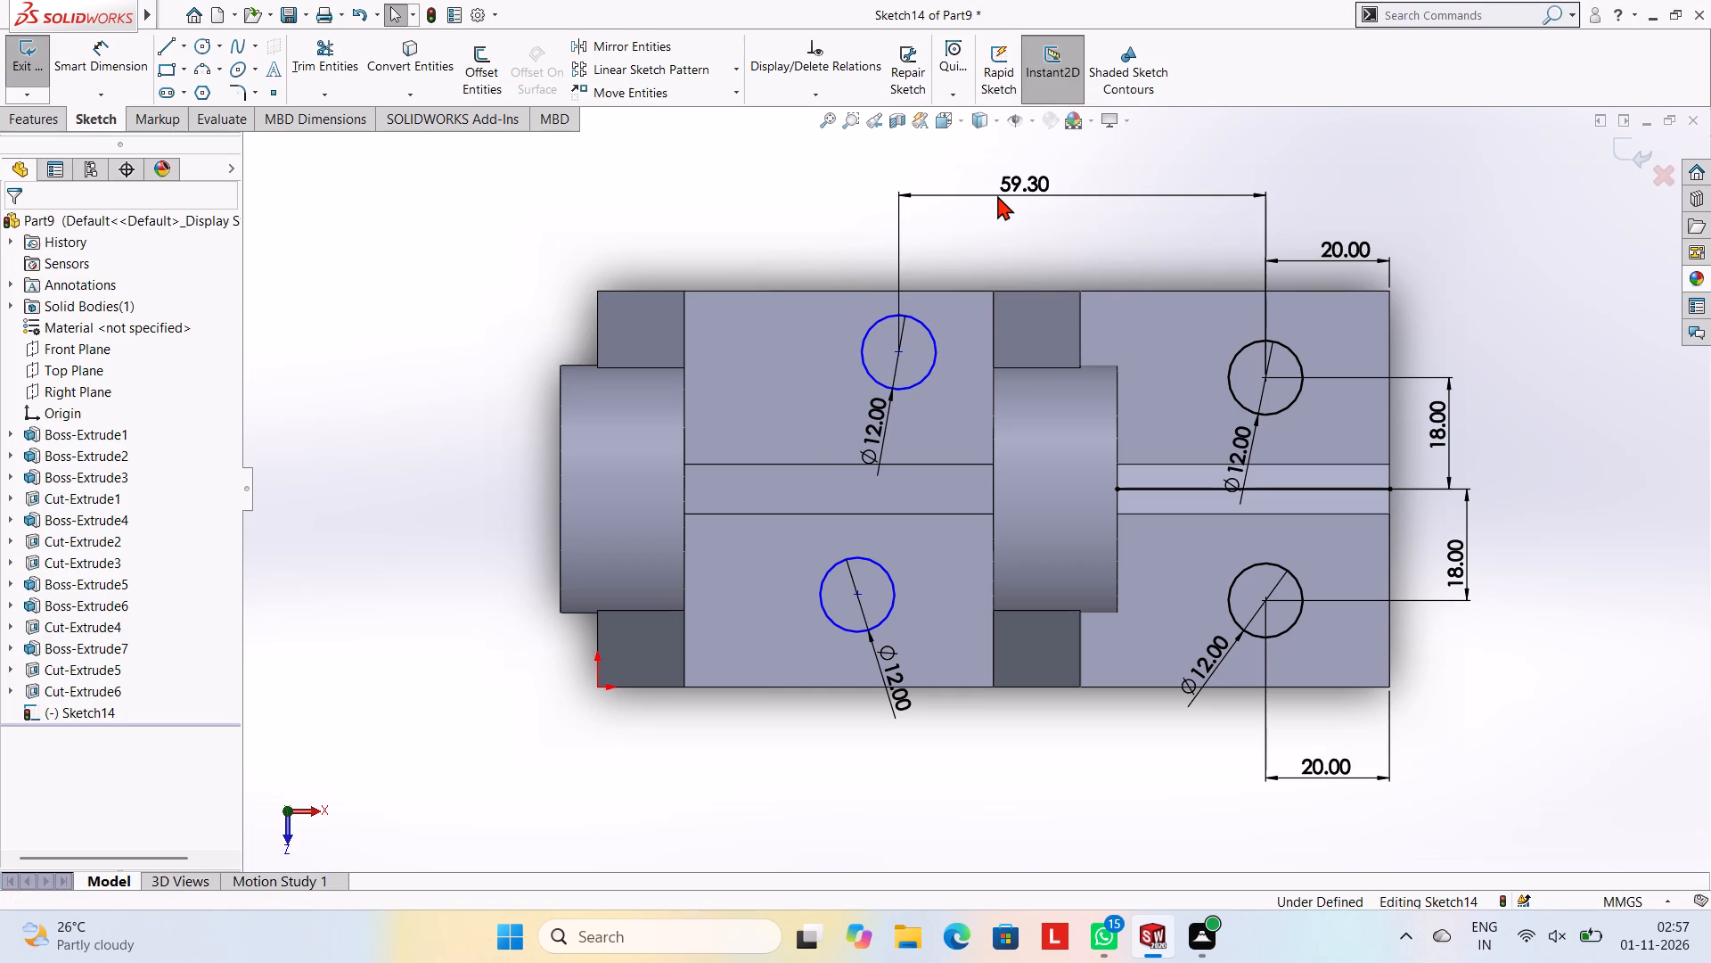
key("Escape")
key("Escape")
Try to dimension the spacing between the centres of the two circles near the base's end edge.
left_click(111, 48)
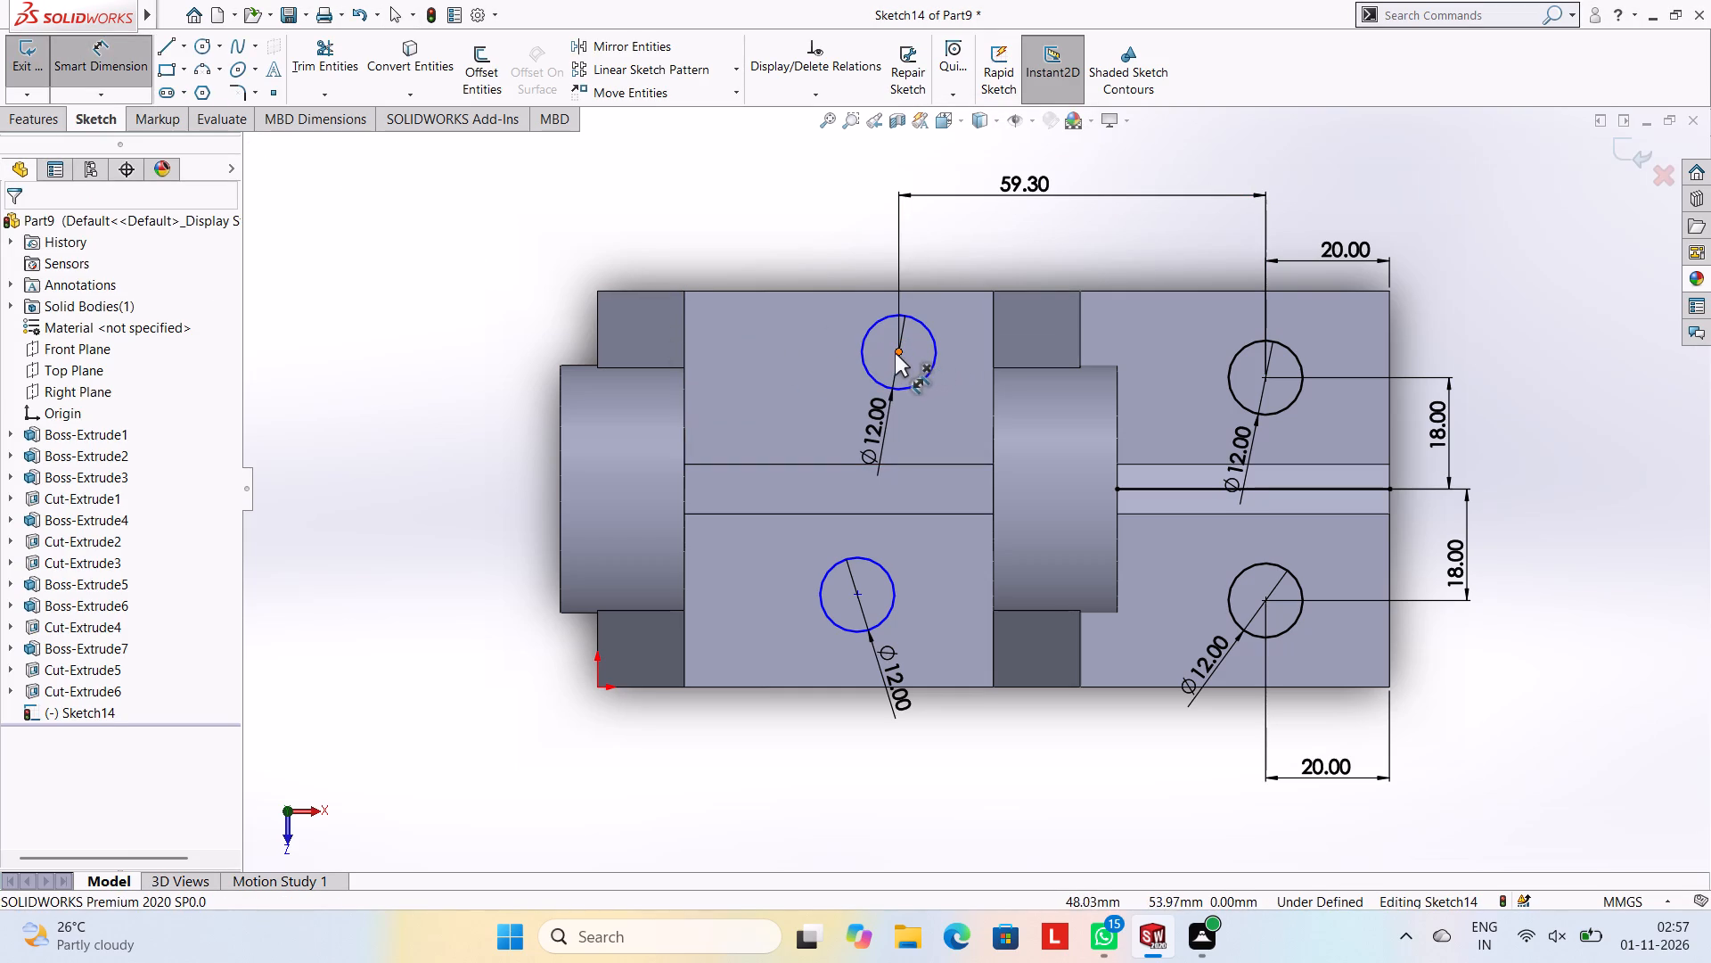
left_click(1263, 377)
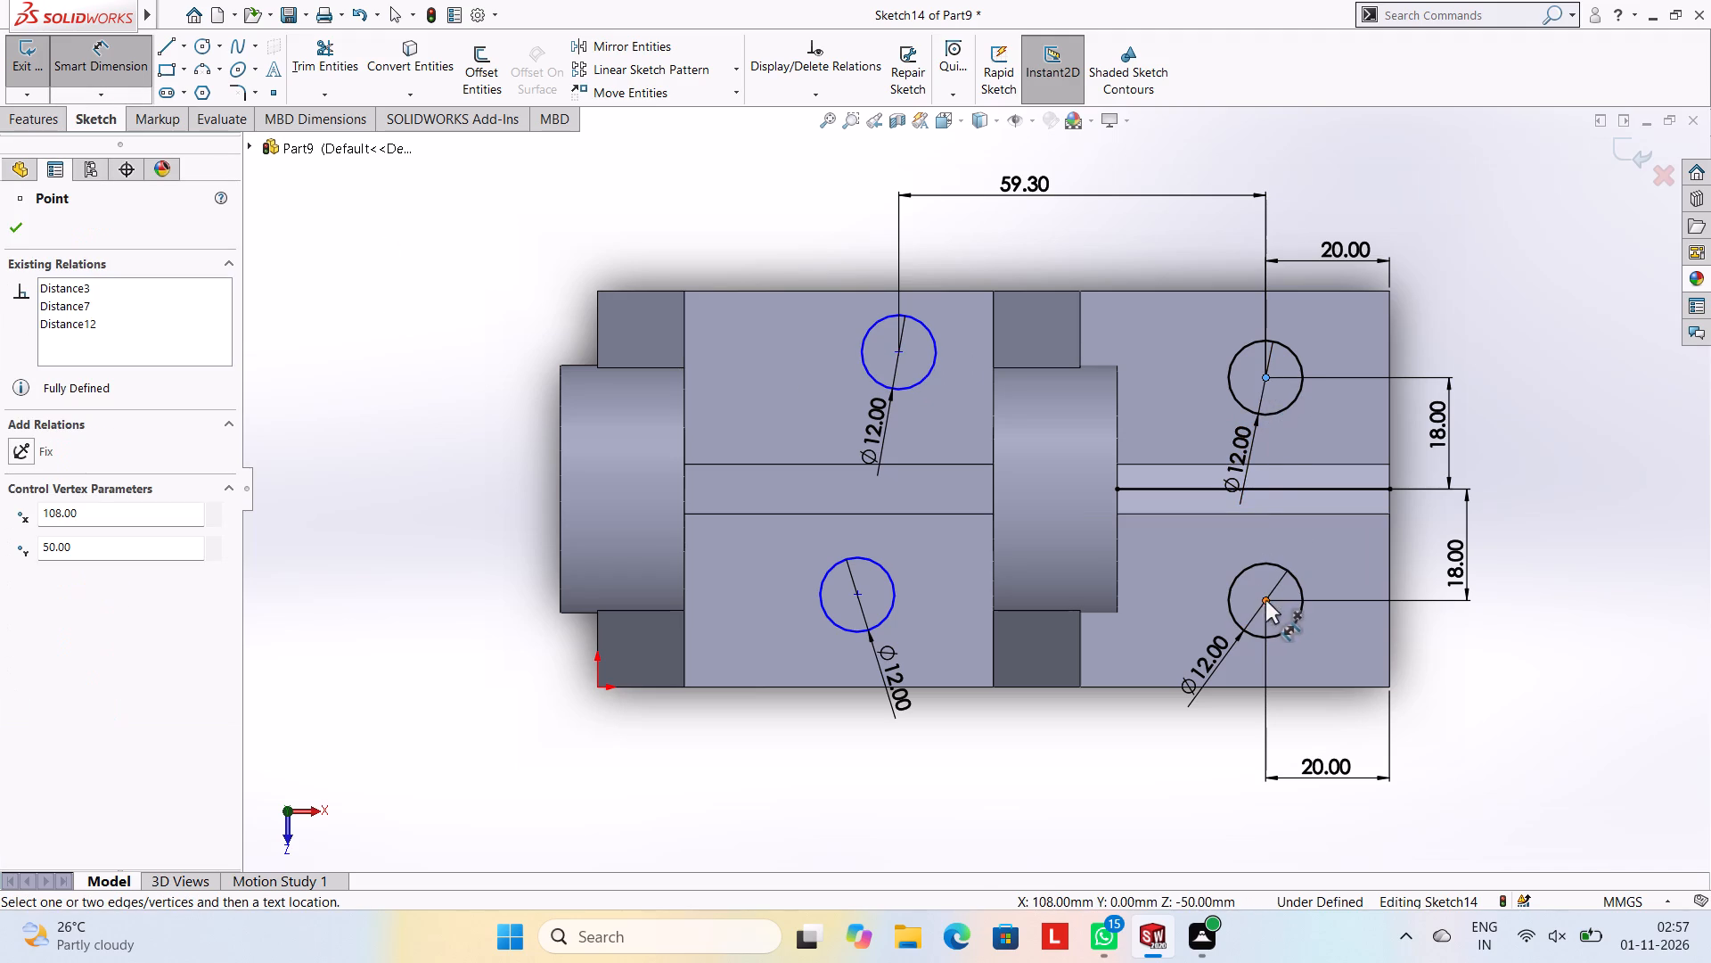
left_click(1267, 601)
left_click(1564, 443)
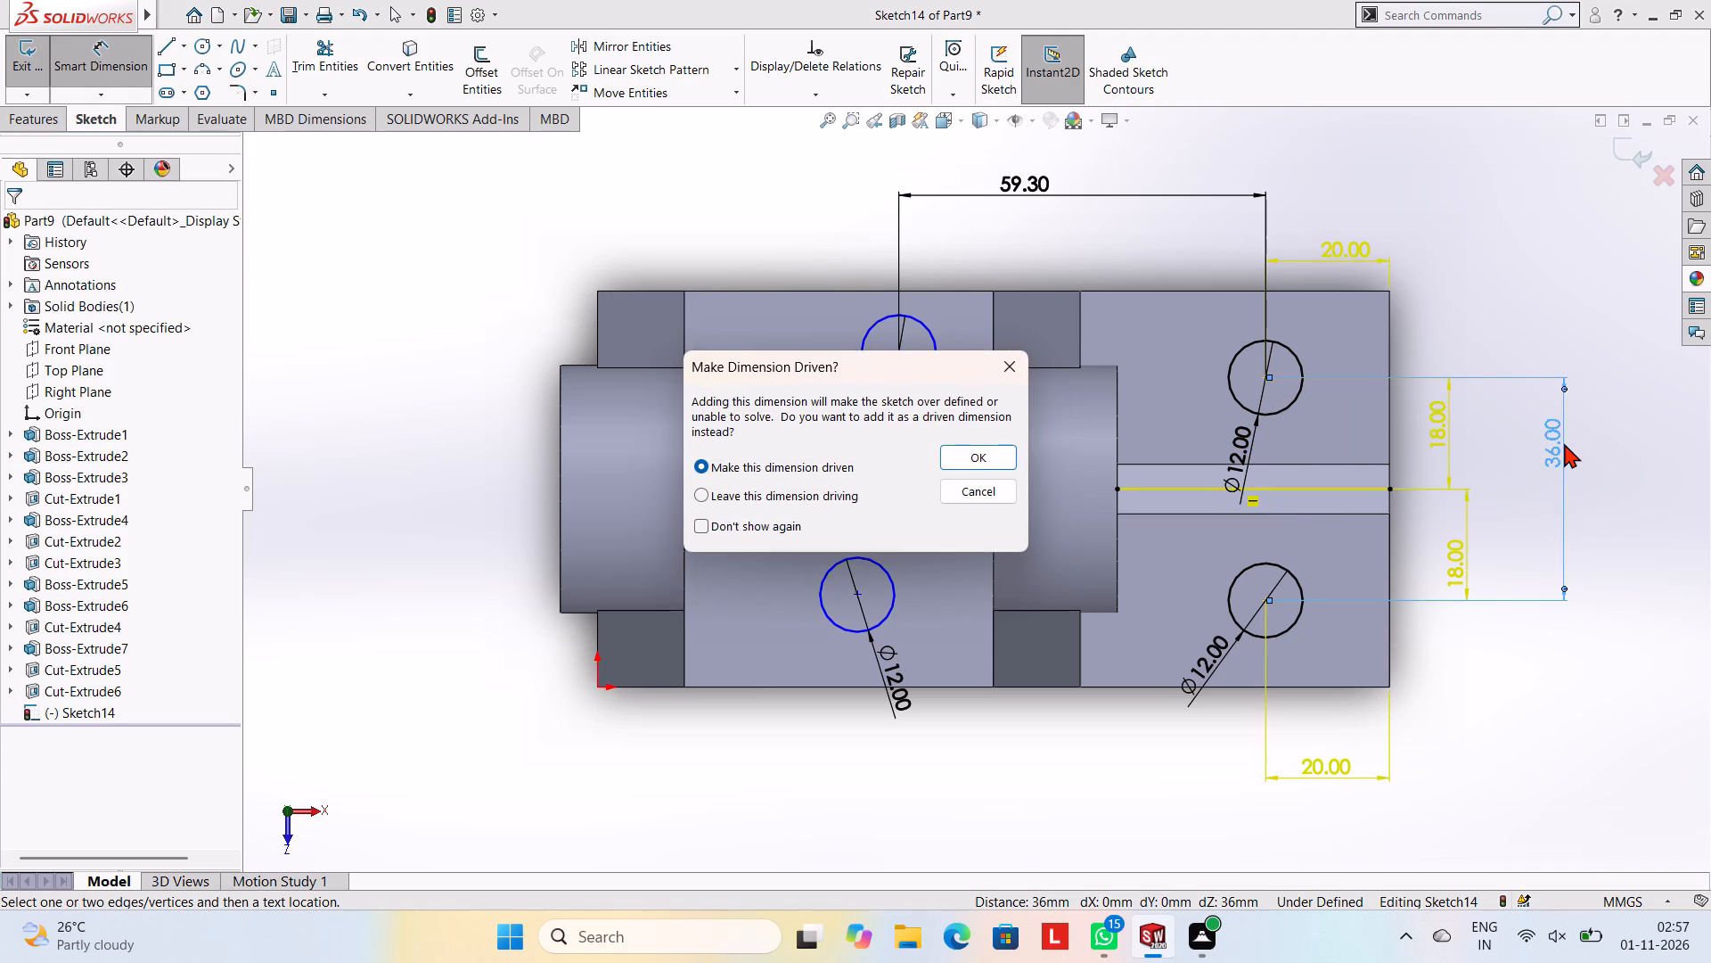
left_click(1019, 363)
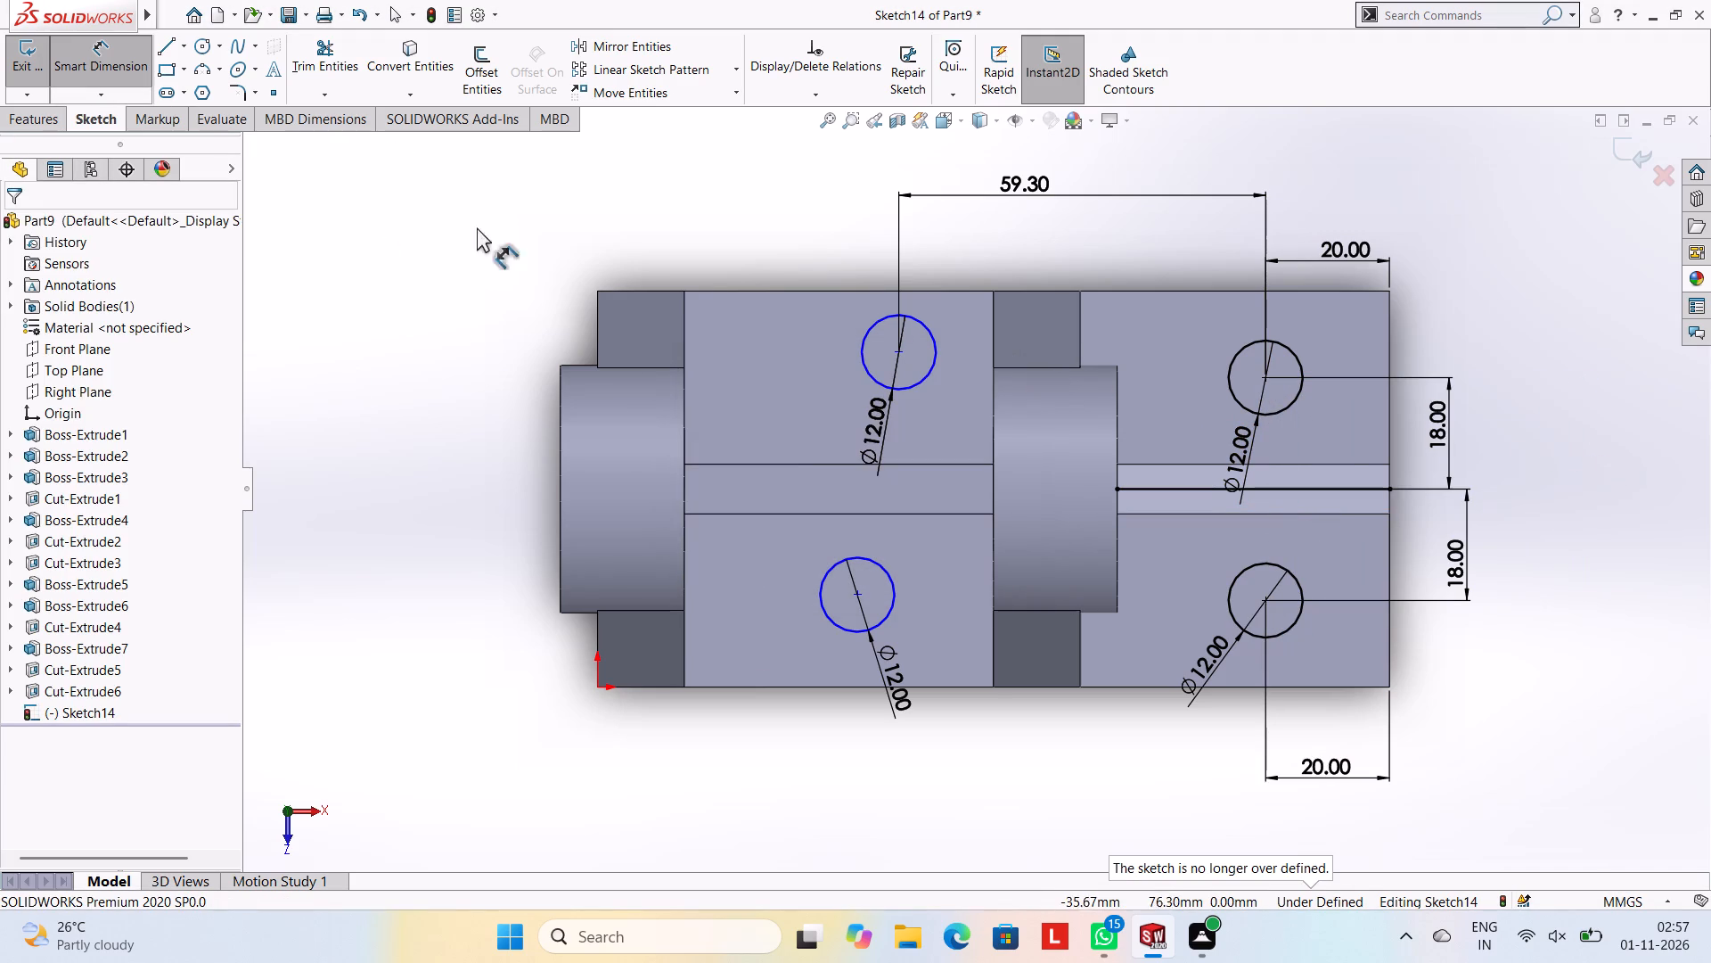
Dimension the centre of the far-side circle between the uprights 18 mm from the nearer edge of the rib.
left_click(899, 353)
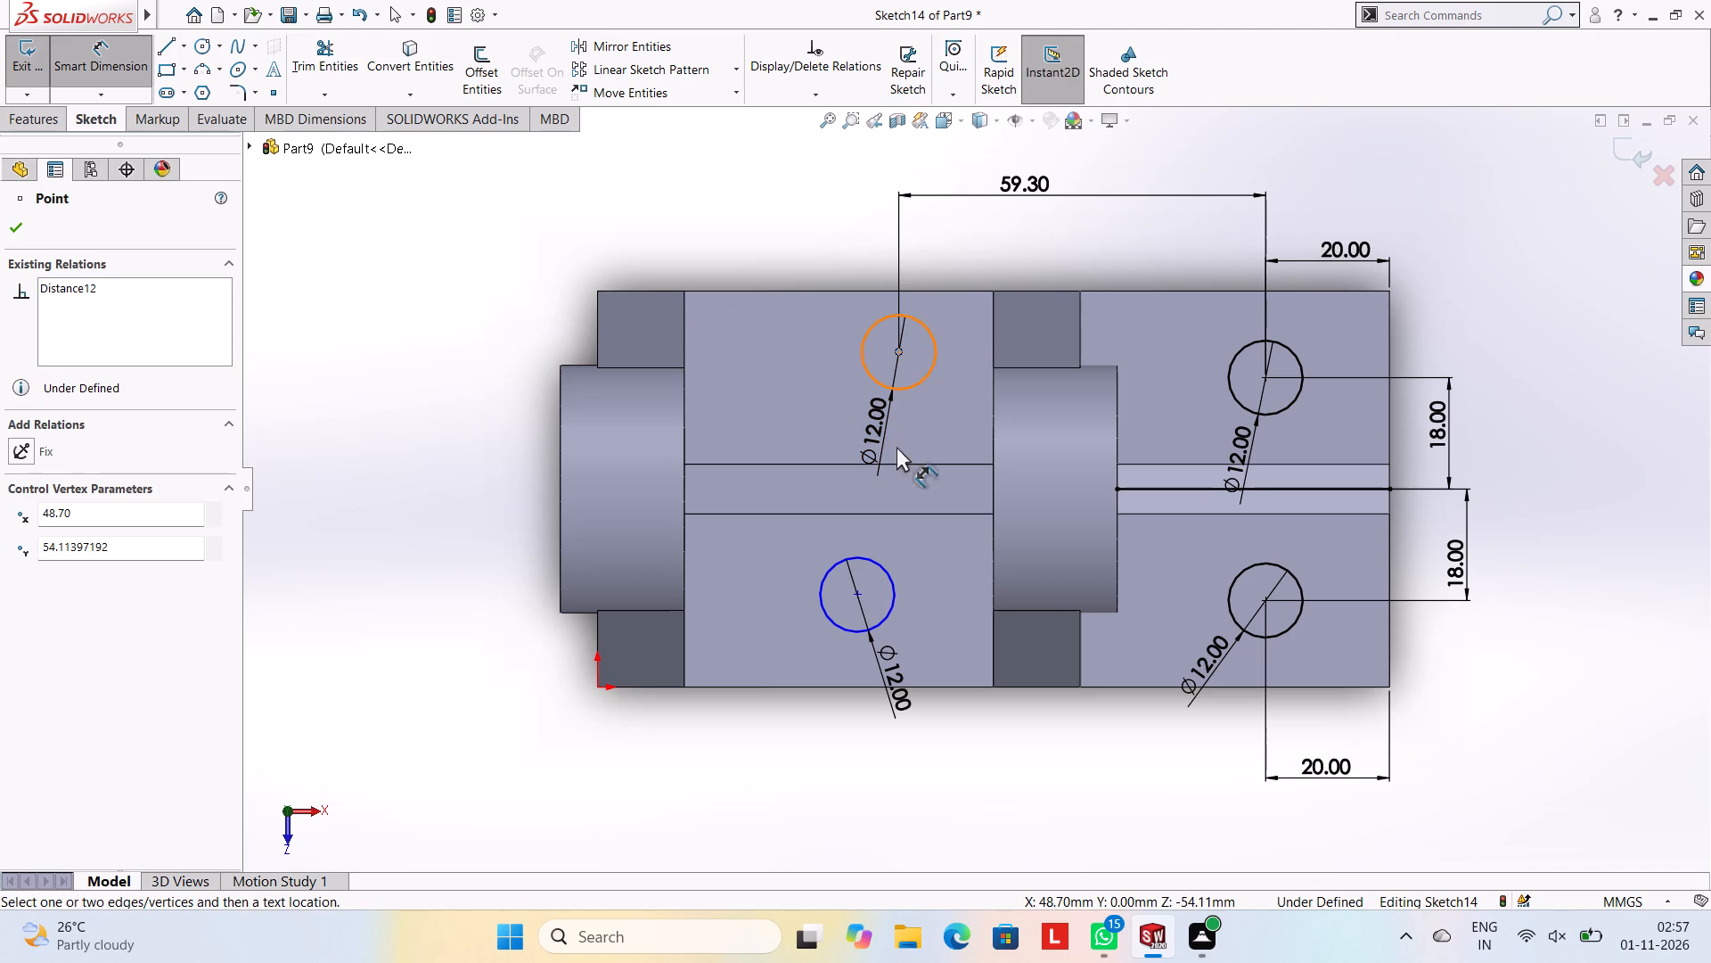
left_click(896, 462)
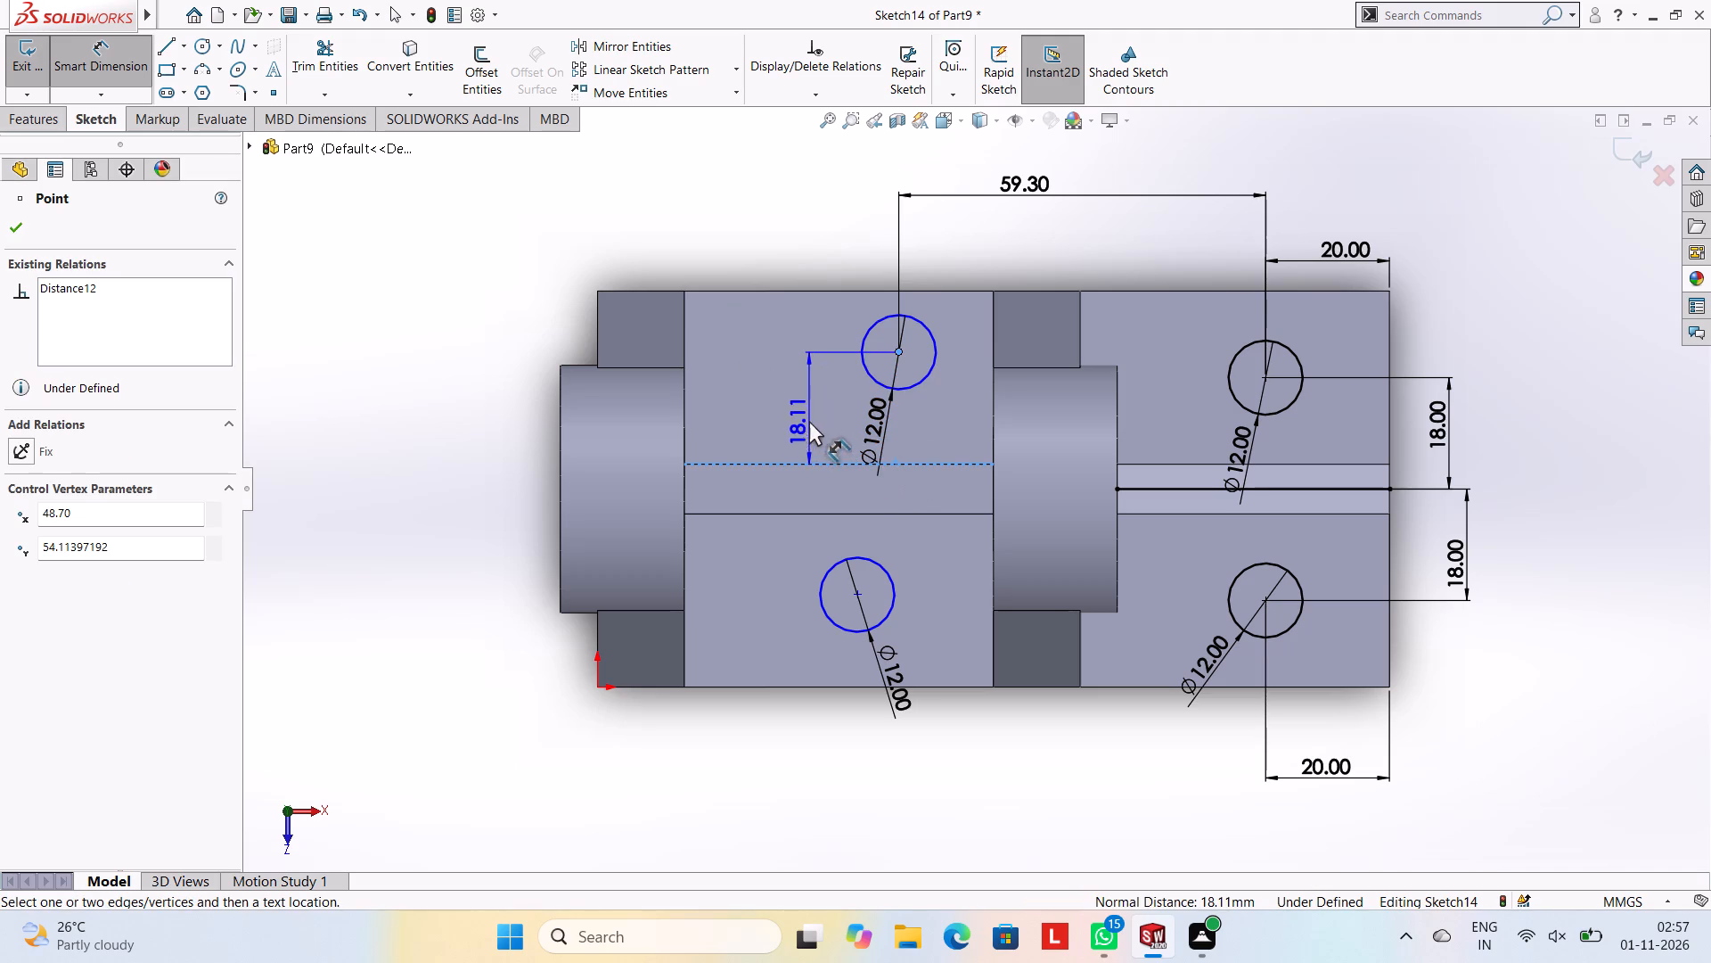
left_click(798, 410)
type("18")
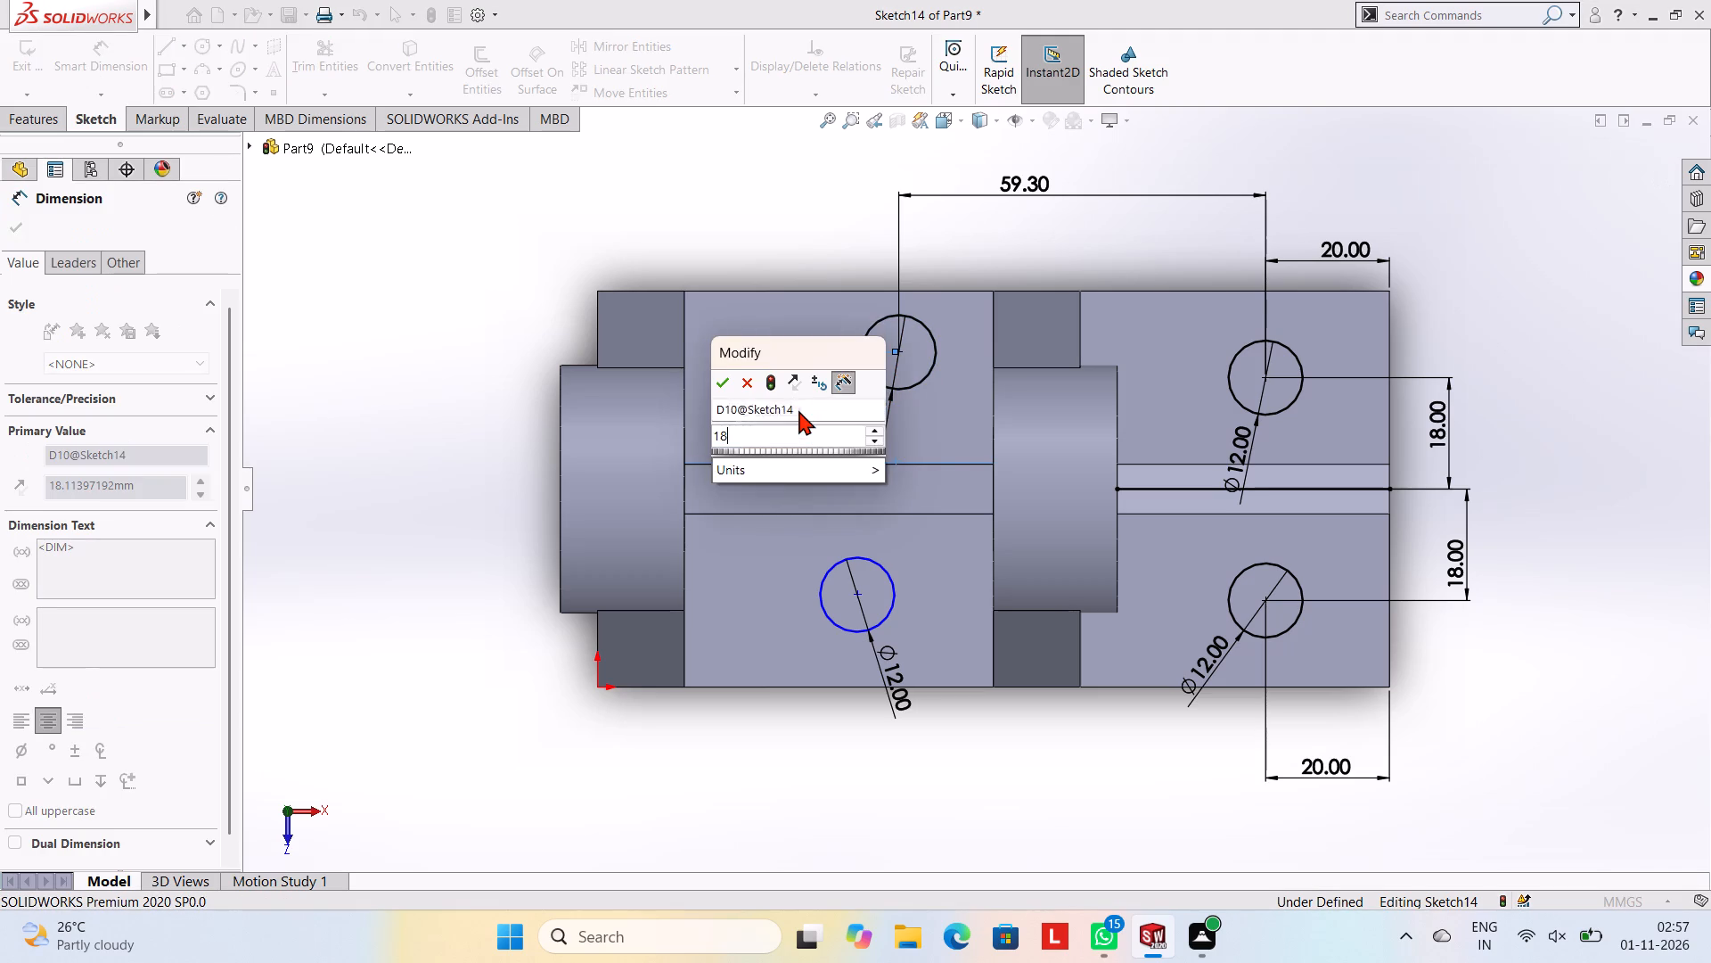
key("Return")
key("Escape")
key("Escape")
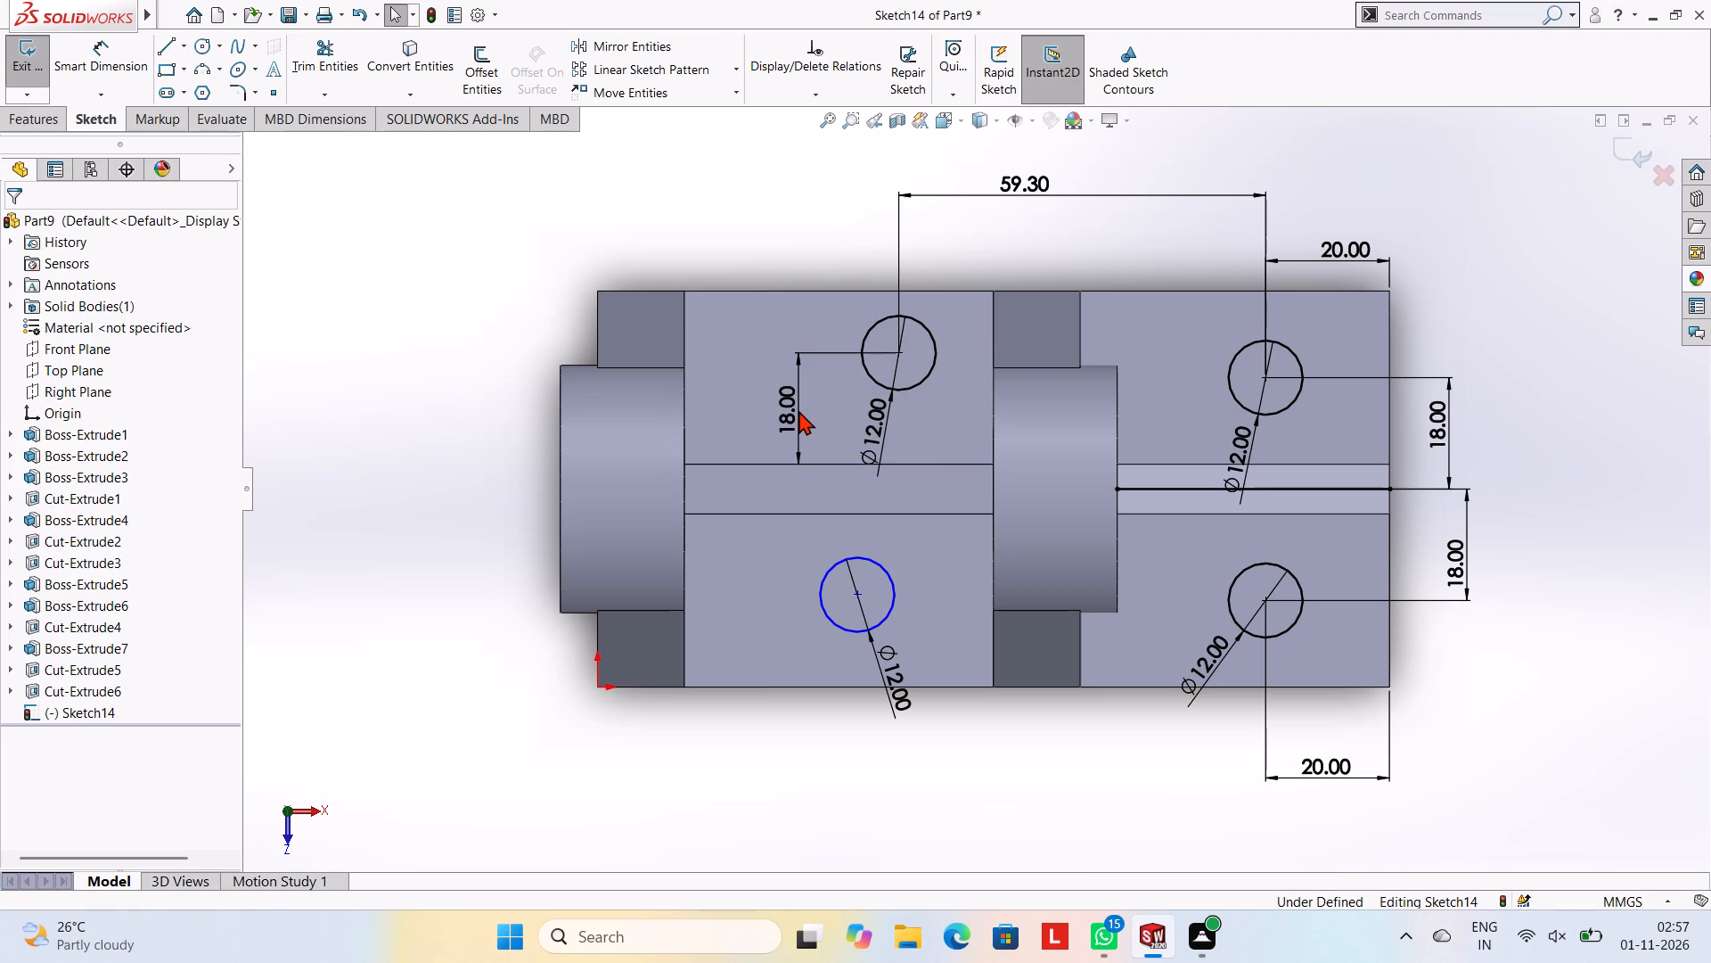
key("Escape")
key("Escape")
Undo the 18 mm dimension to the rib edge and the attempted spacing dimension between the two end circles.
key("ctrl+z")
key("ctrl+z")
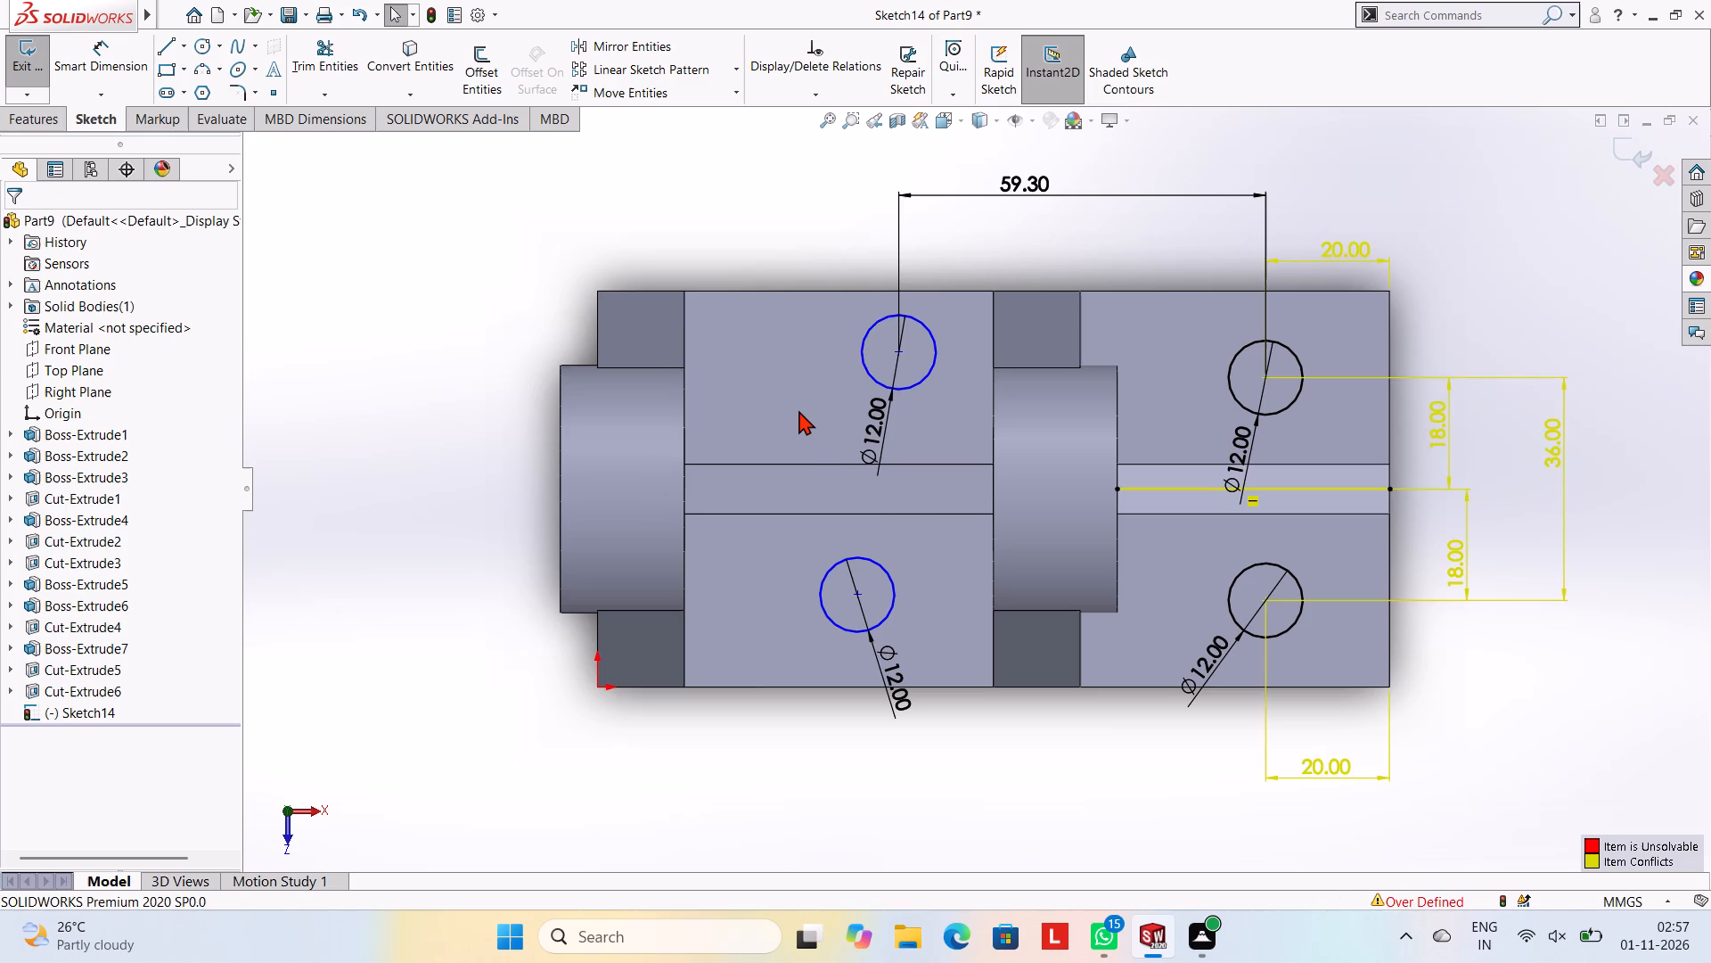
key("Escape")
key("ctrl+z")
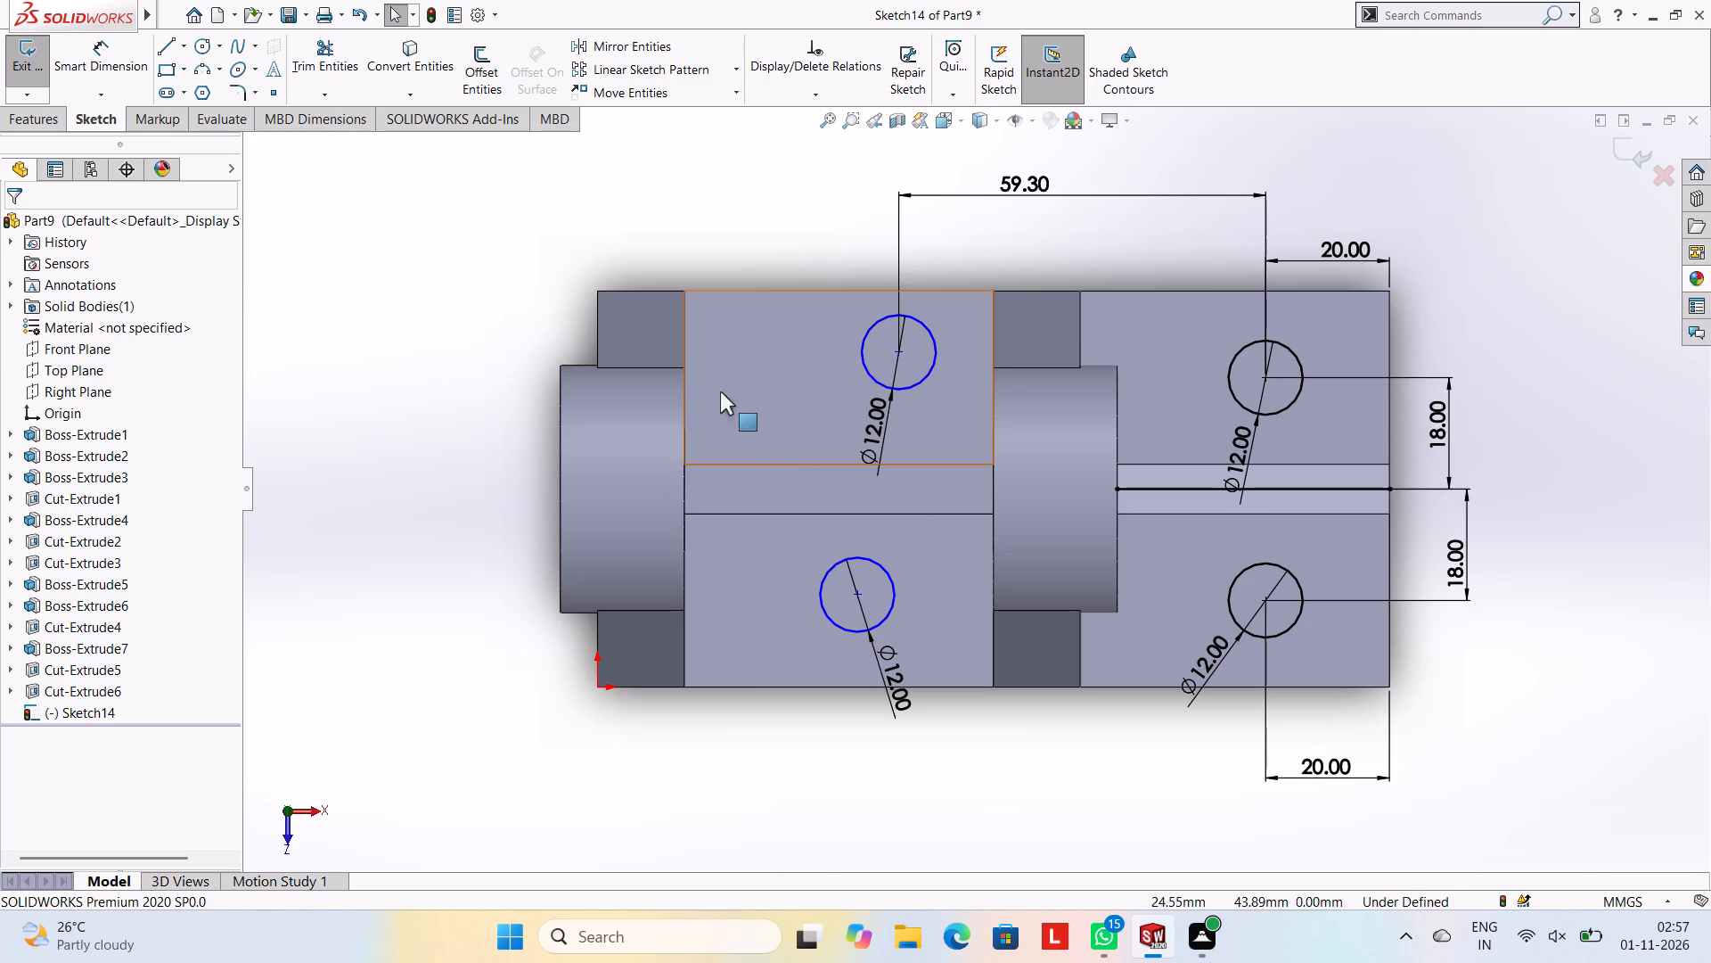
Sketch a horizontal line along the centreline of the rib between the two uprights, spanning the rib's full length.
left_click(168, 43)
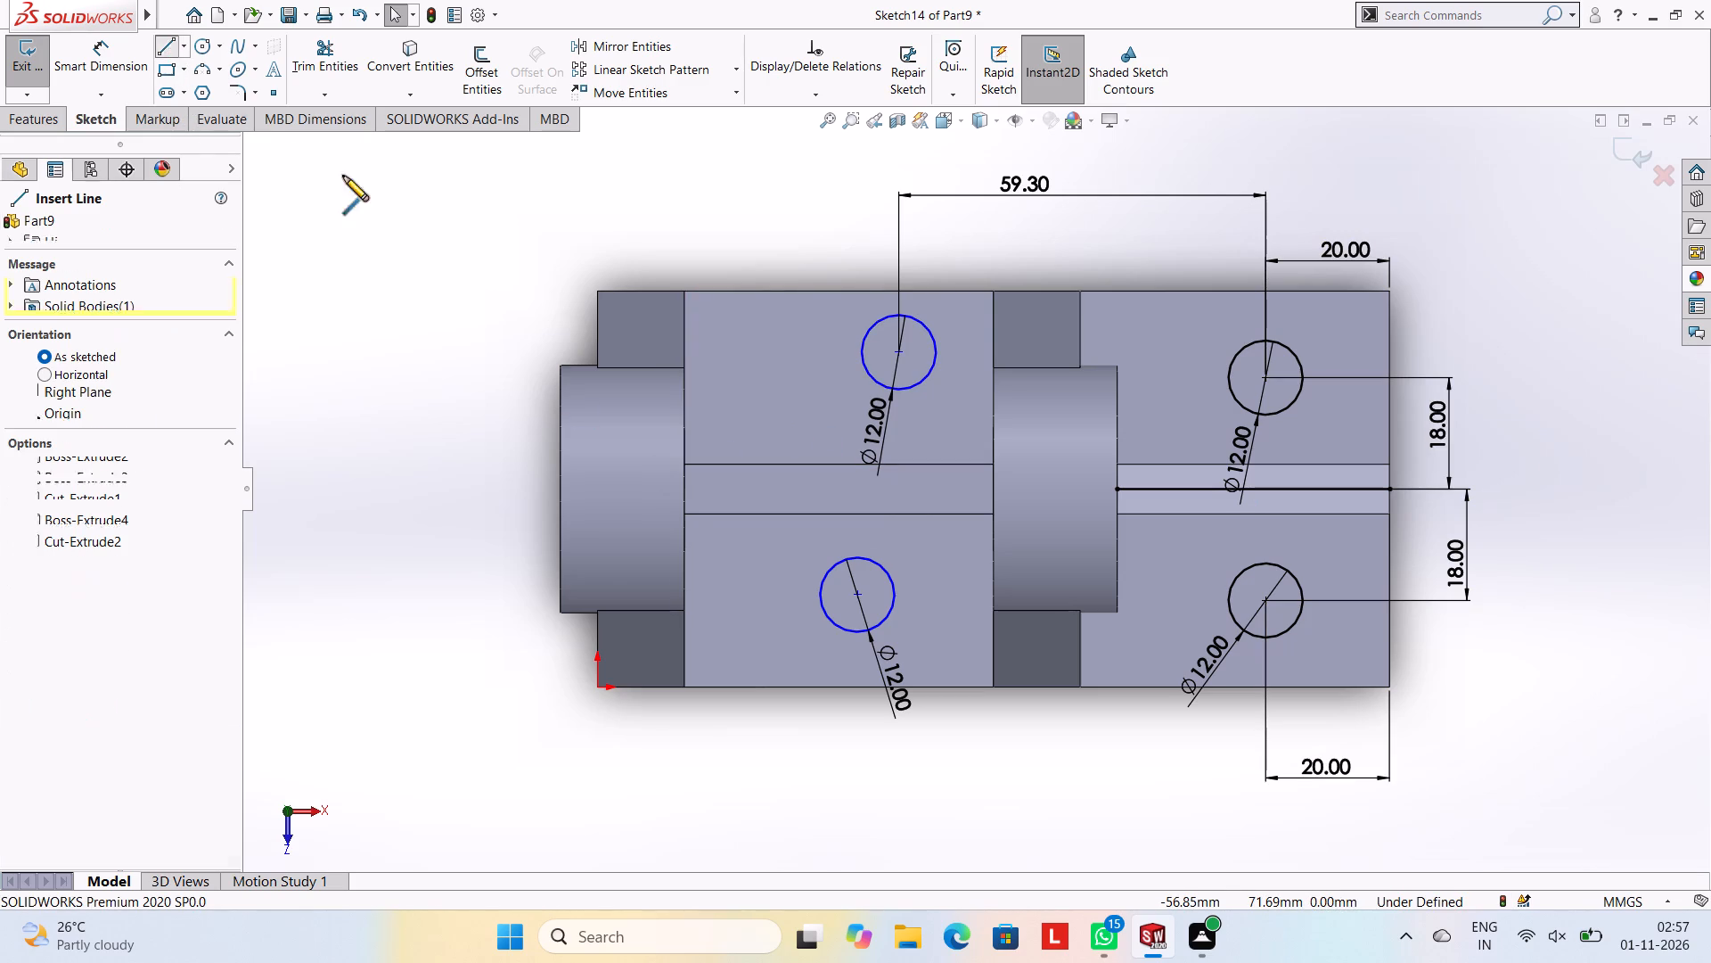
left_click(684, 488)
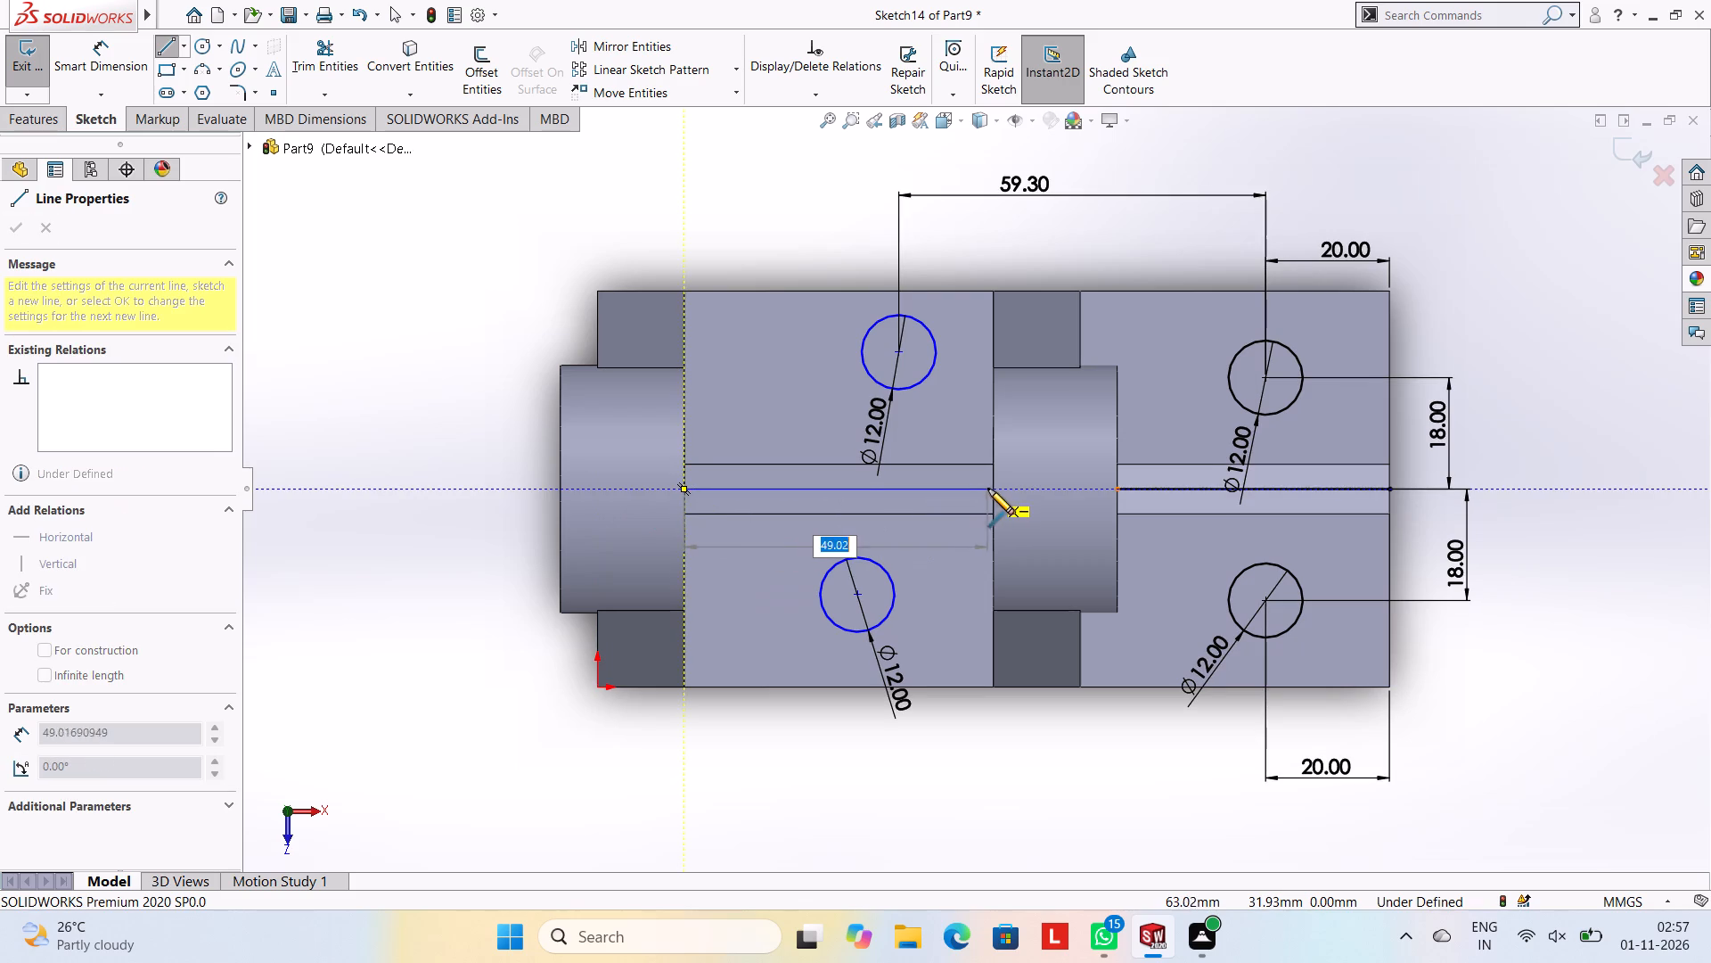
left_click(995, 489)
key("Escape")
key("Escape")
key("Escape")
key("Escape")
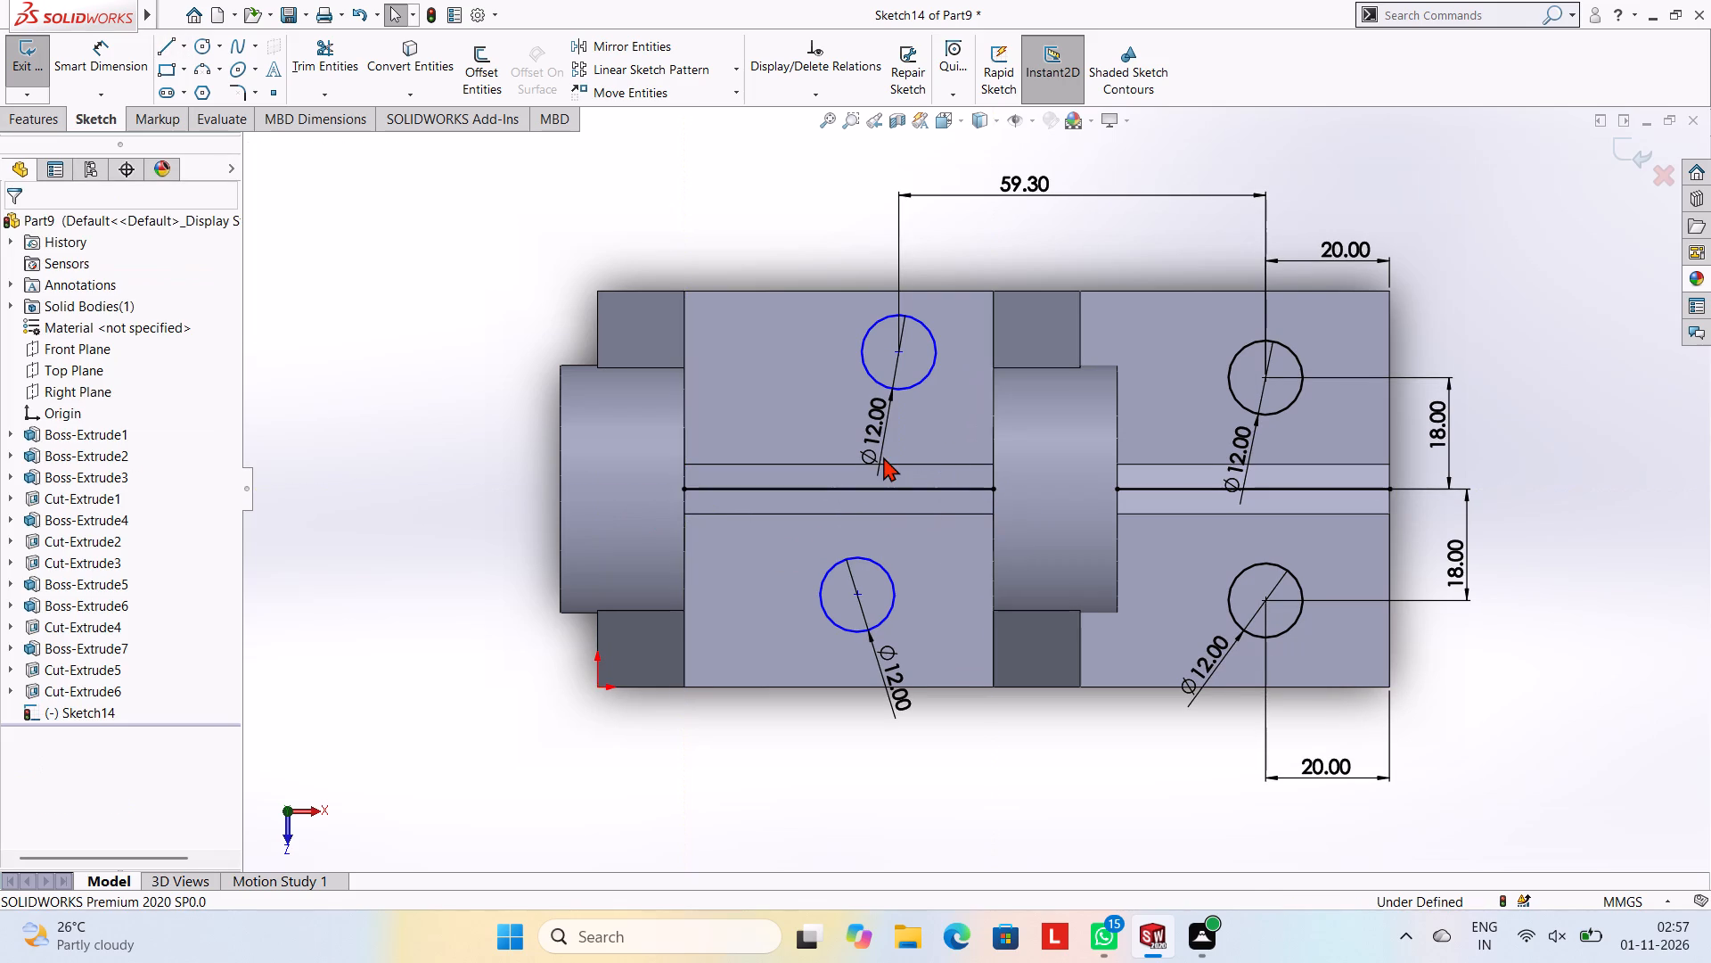
Dimension the centre of the far-side circle between the uprights 18 mm from the new rib centreline.
left_click(118, 45)
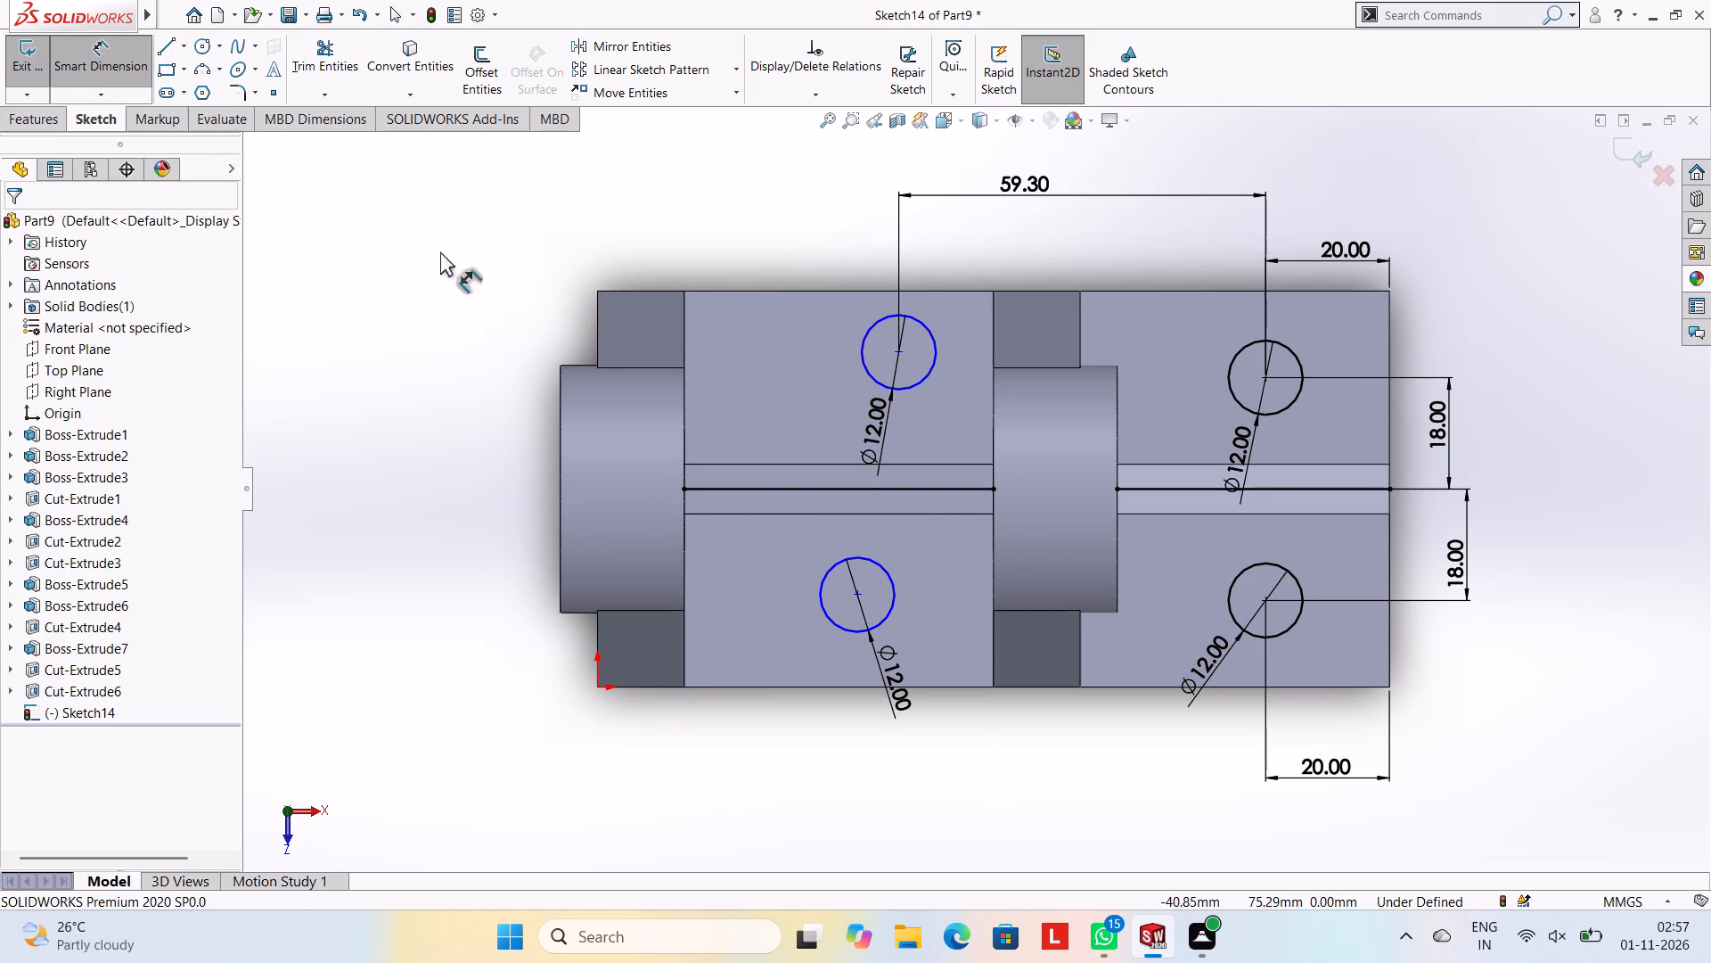
left_click(898, 350)
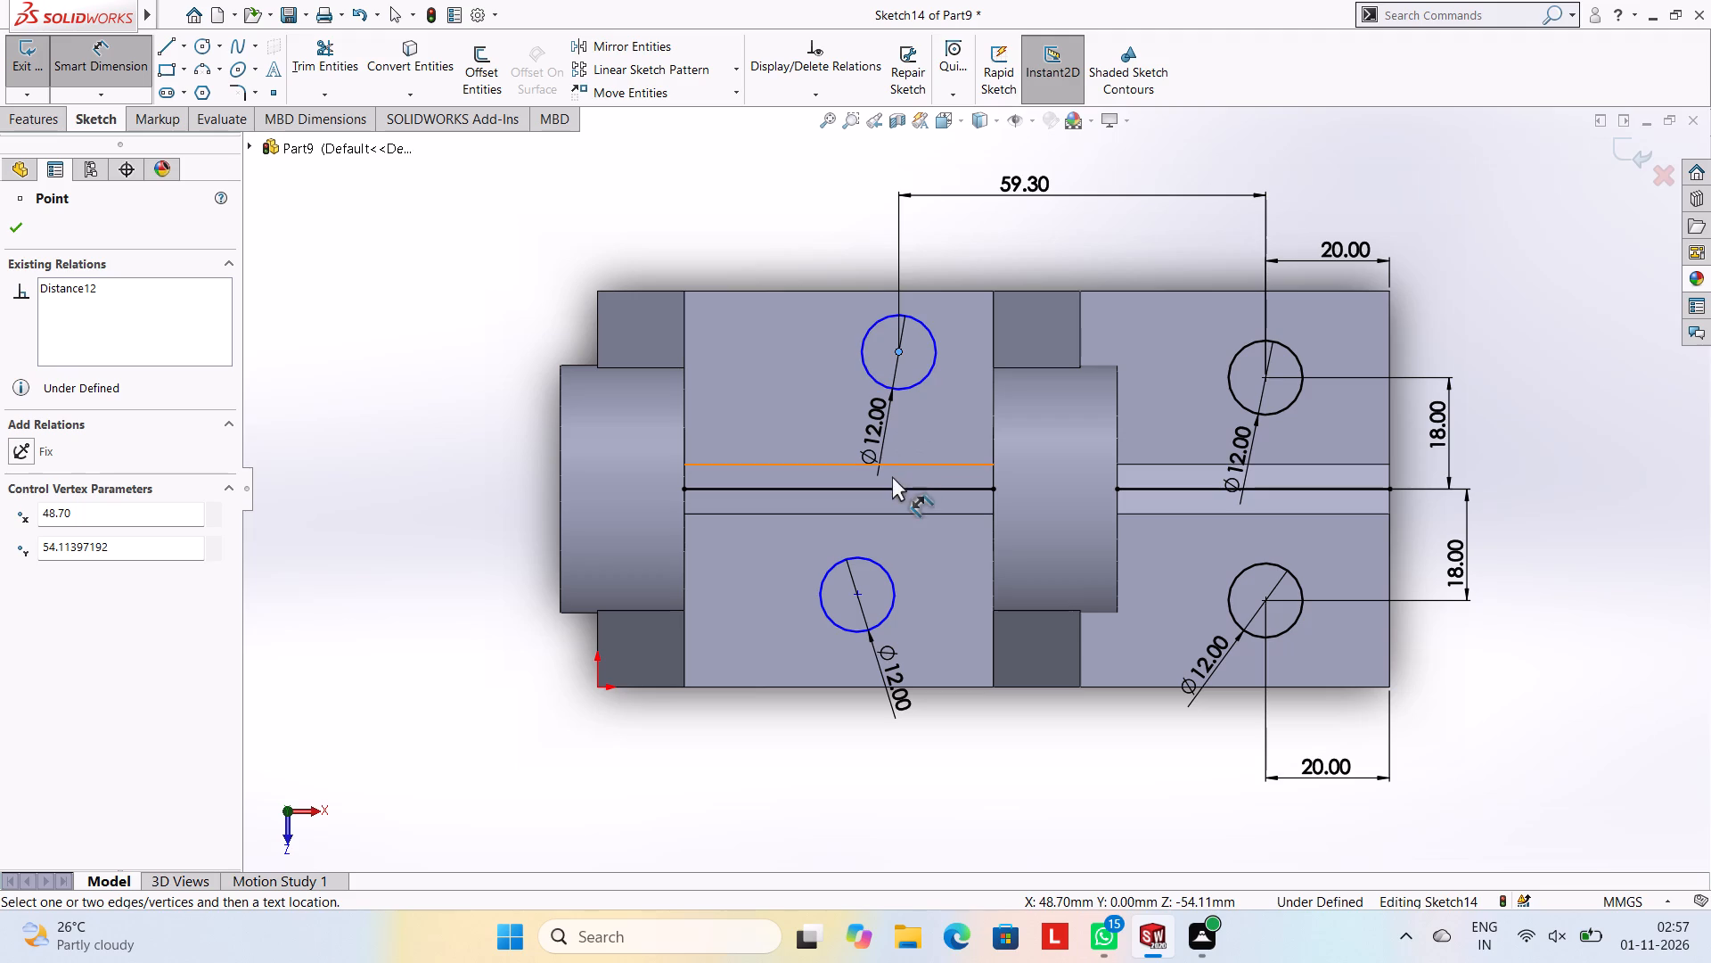
left_click(899, 489)
left_click(791, 433)
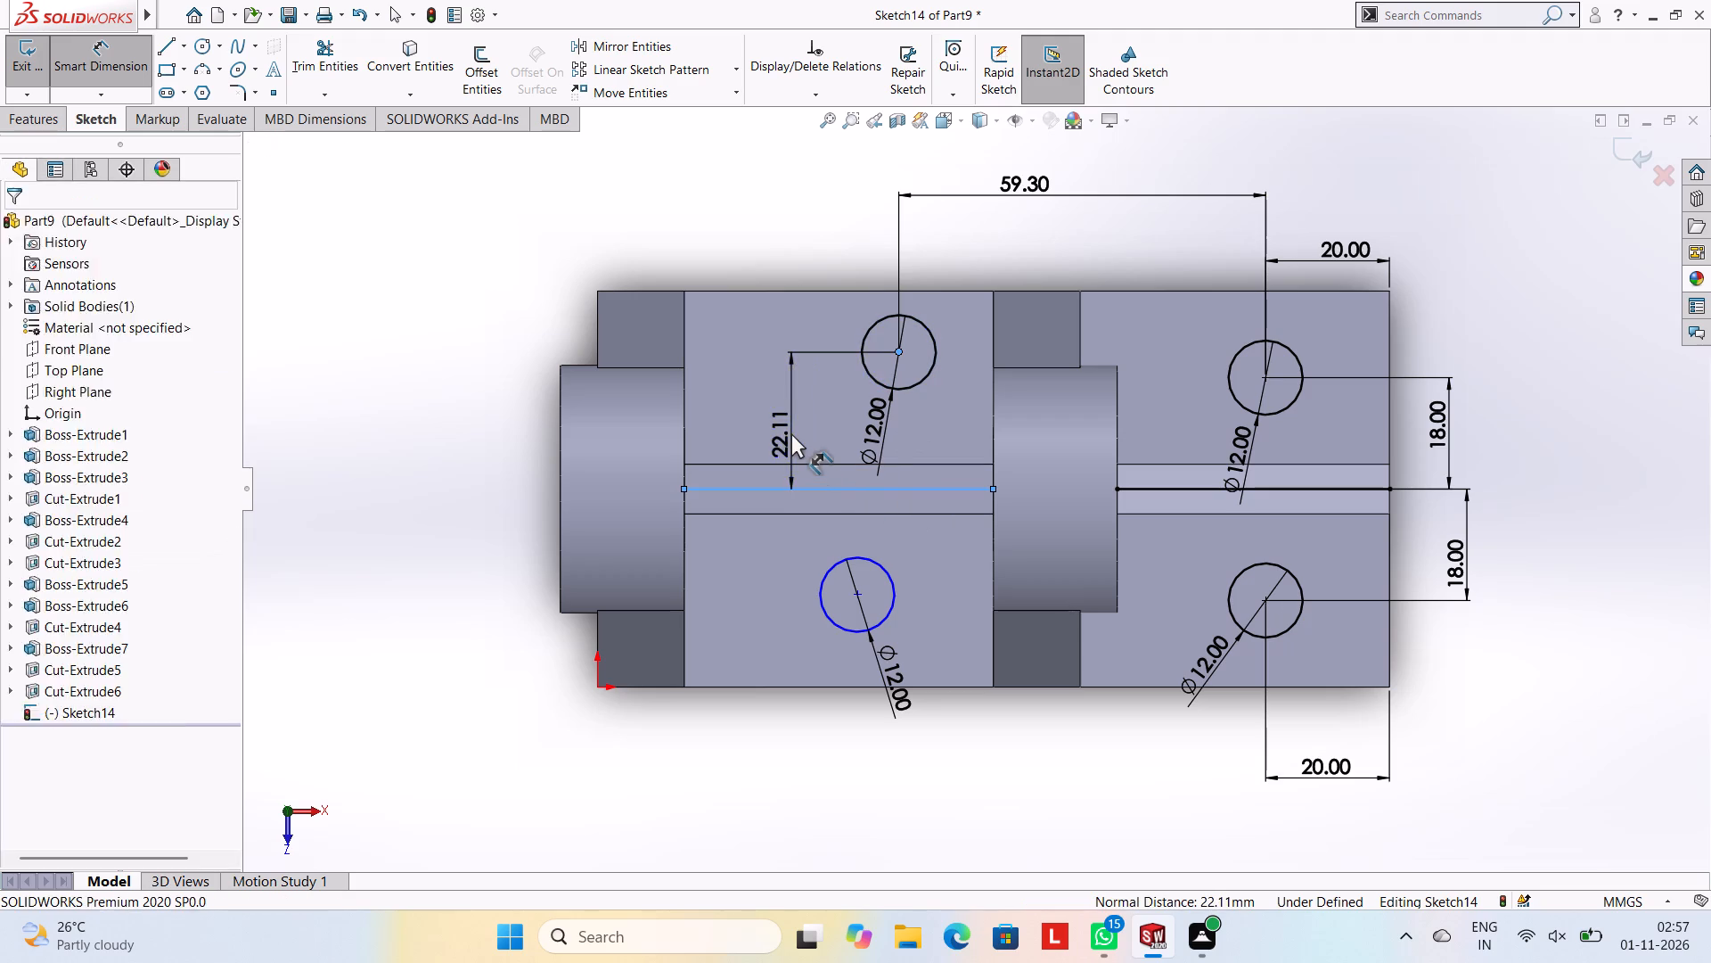
type("18")
key("Return")
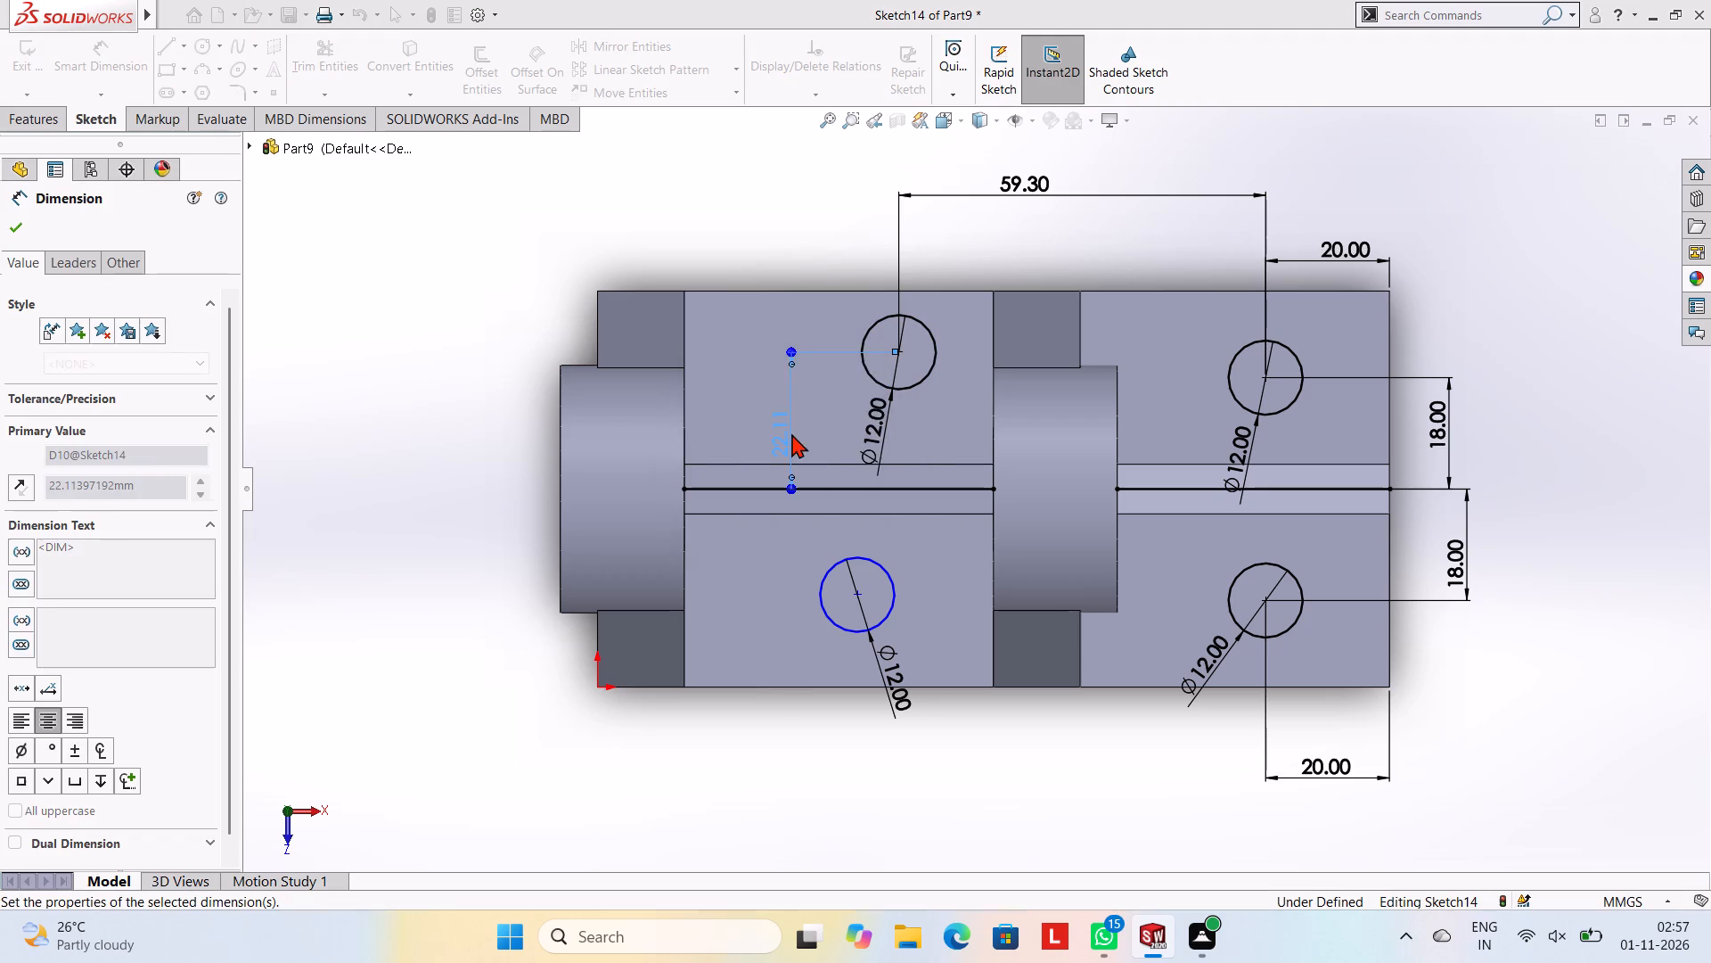
key("Escape")
key("Escape")
key("Escape")
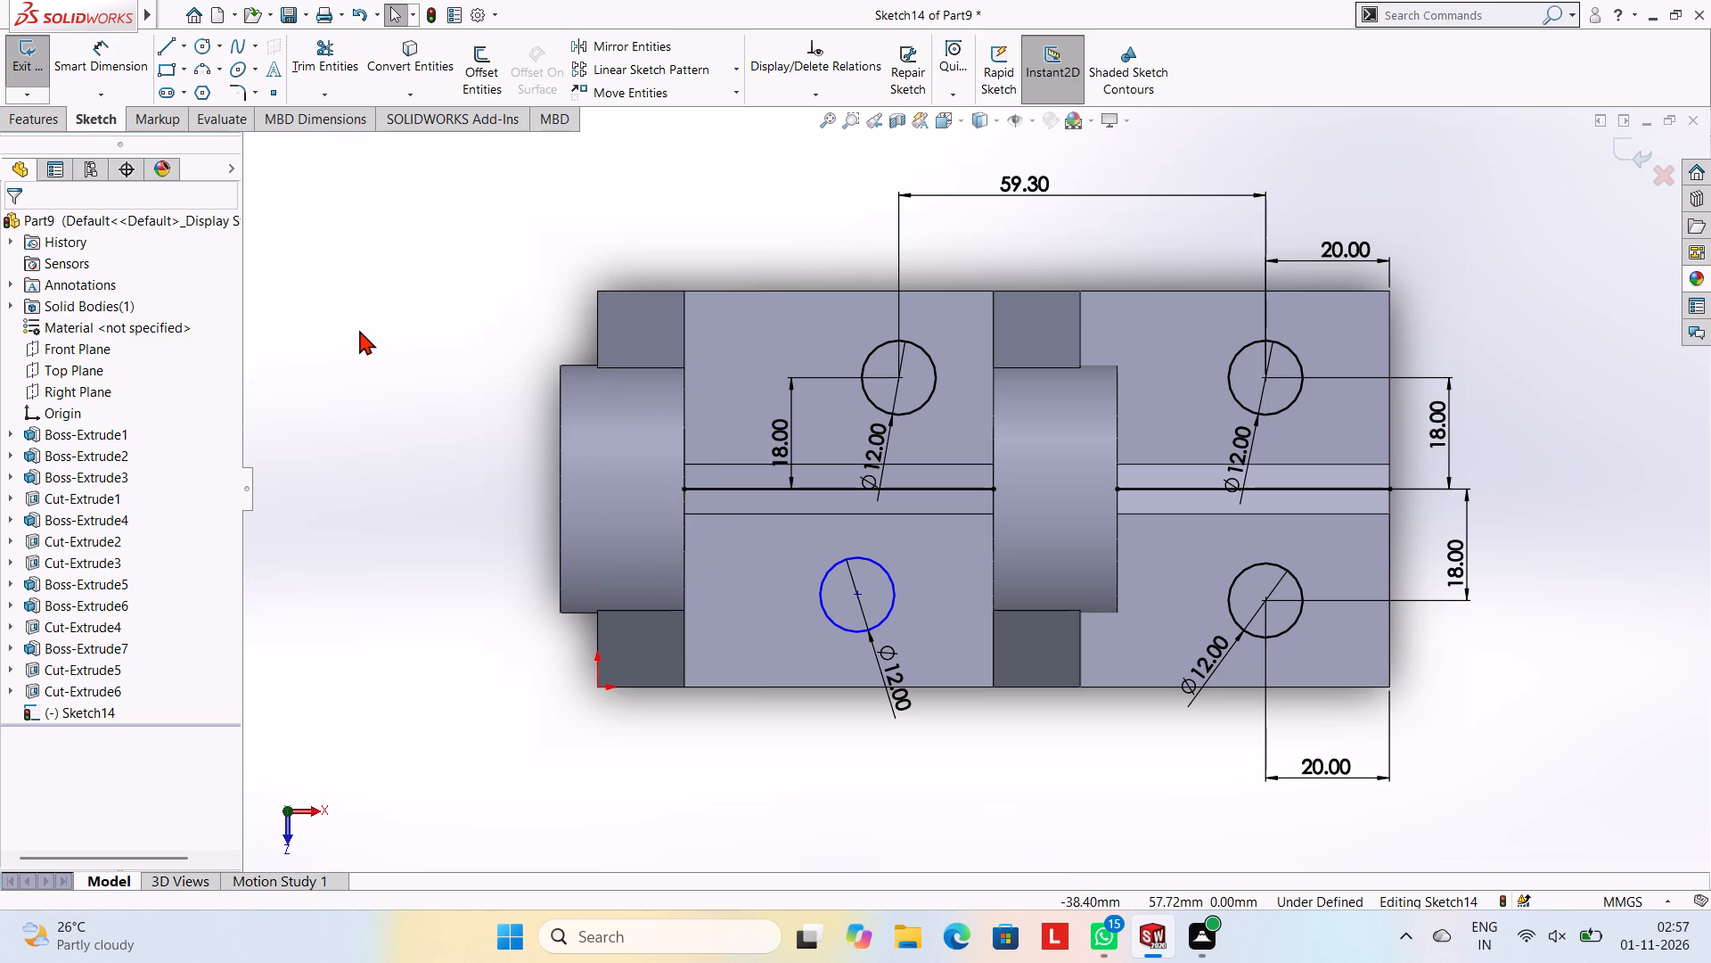
Dimension the origin-side circle between the uprights 59.30 mm horizontally from the matching end circle's centre.
left_click(82, 46)
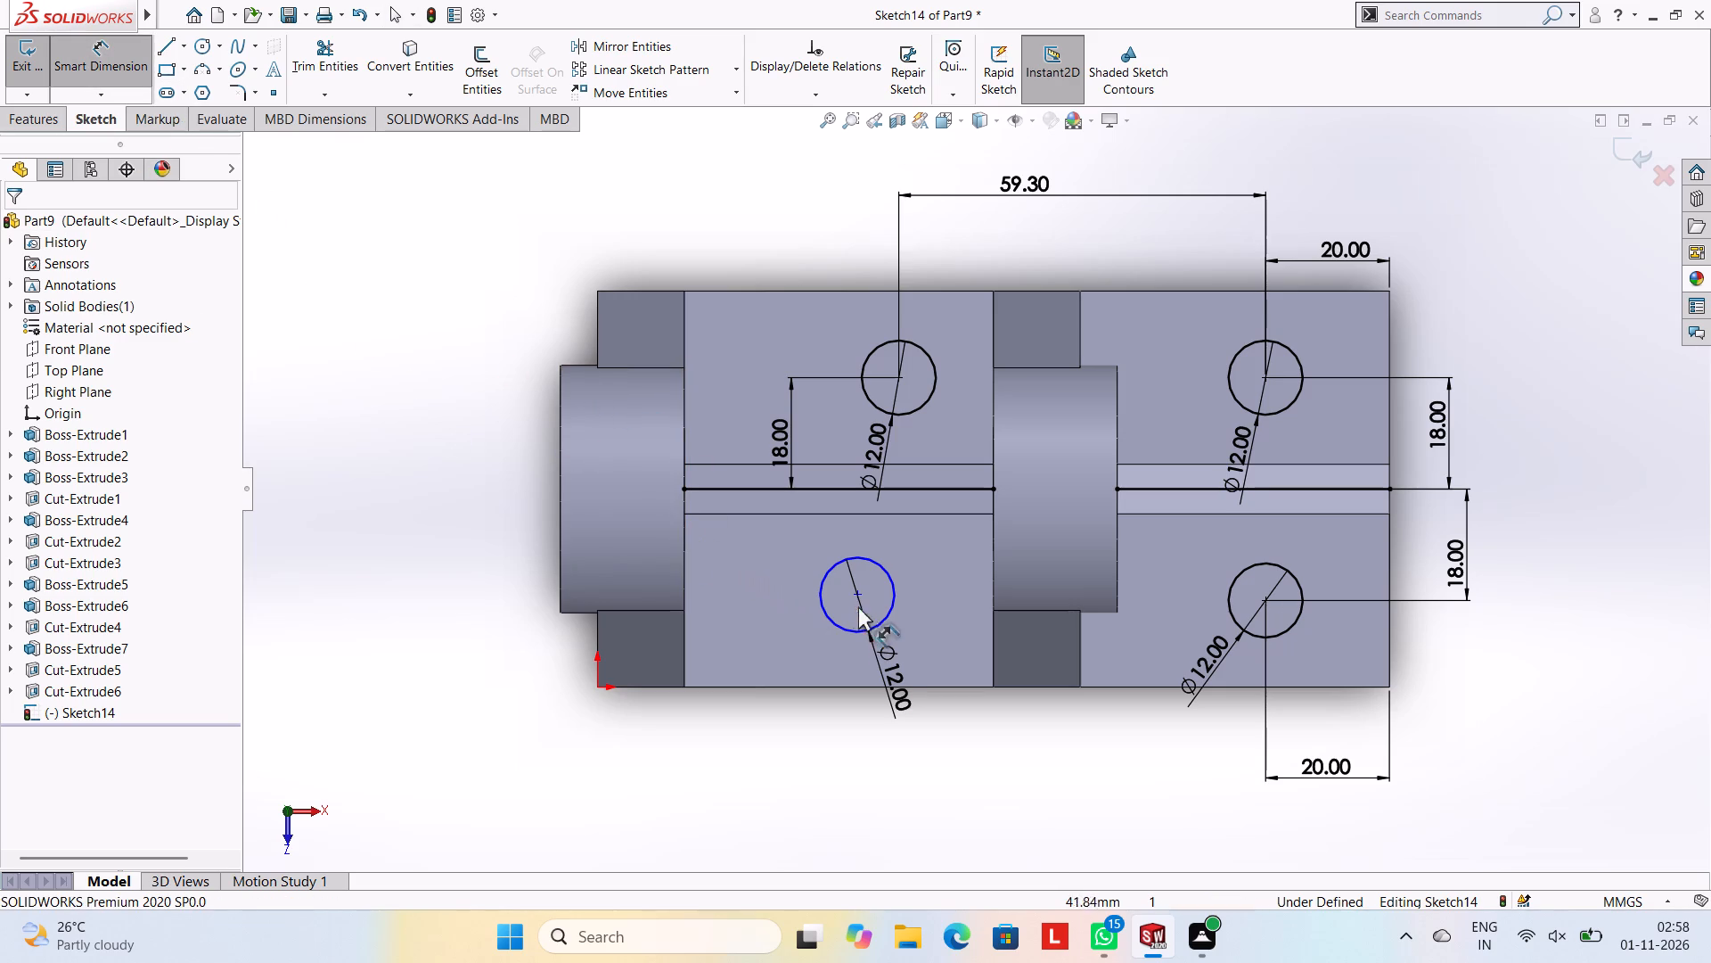
left_click(856, 597)
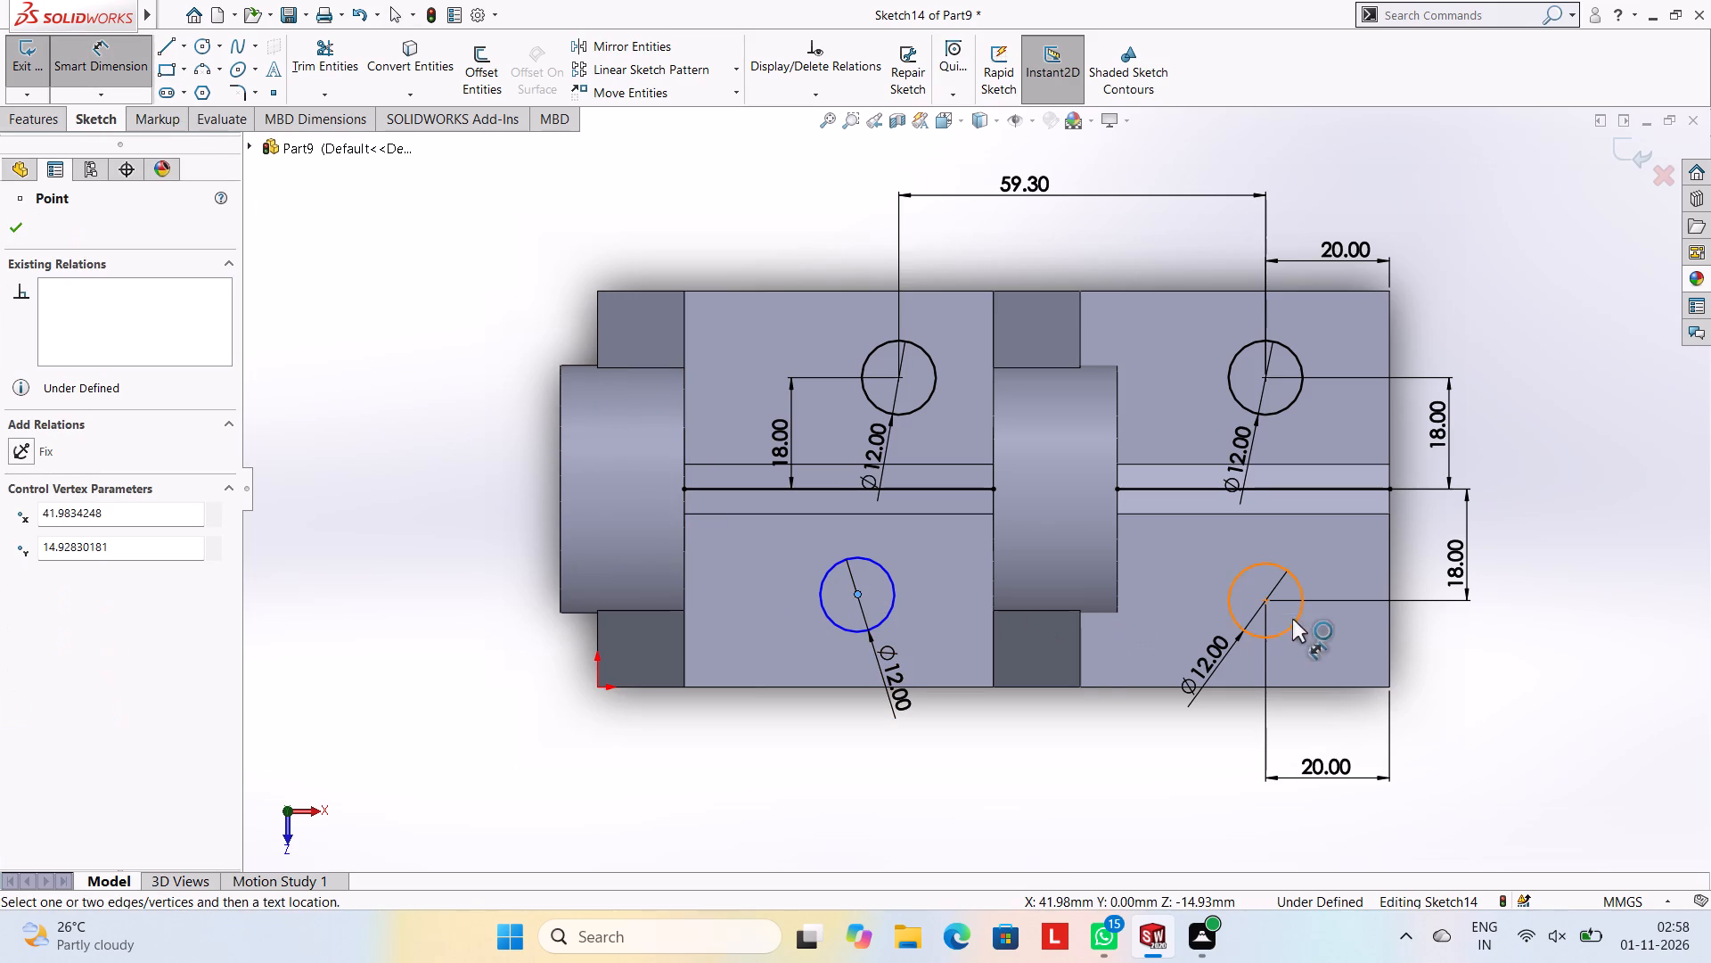
left_click(1265, 600)
left_click(1071, 770)
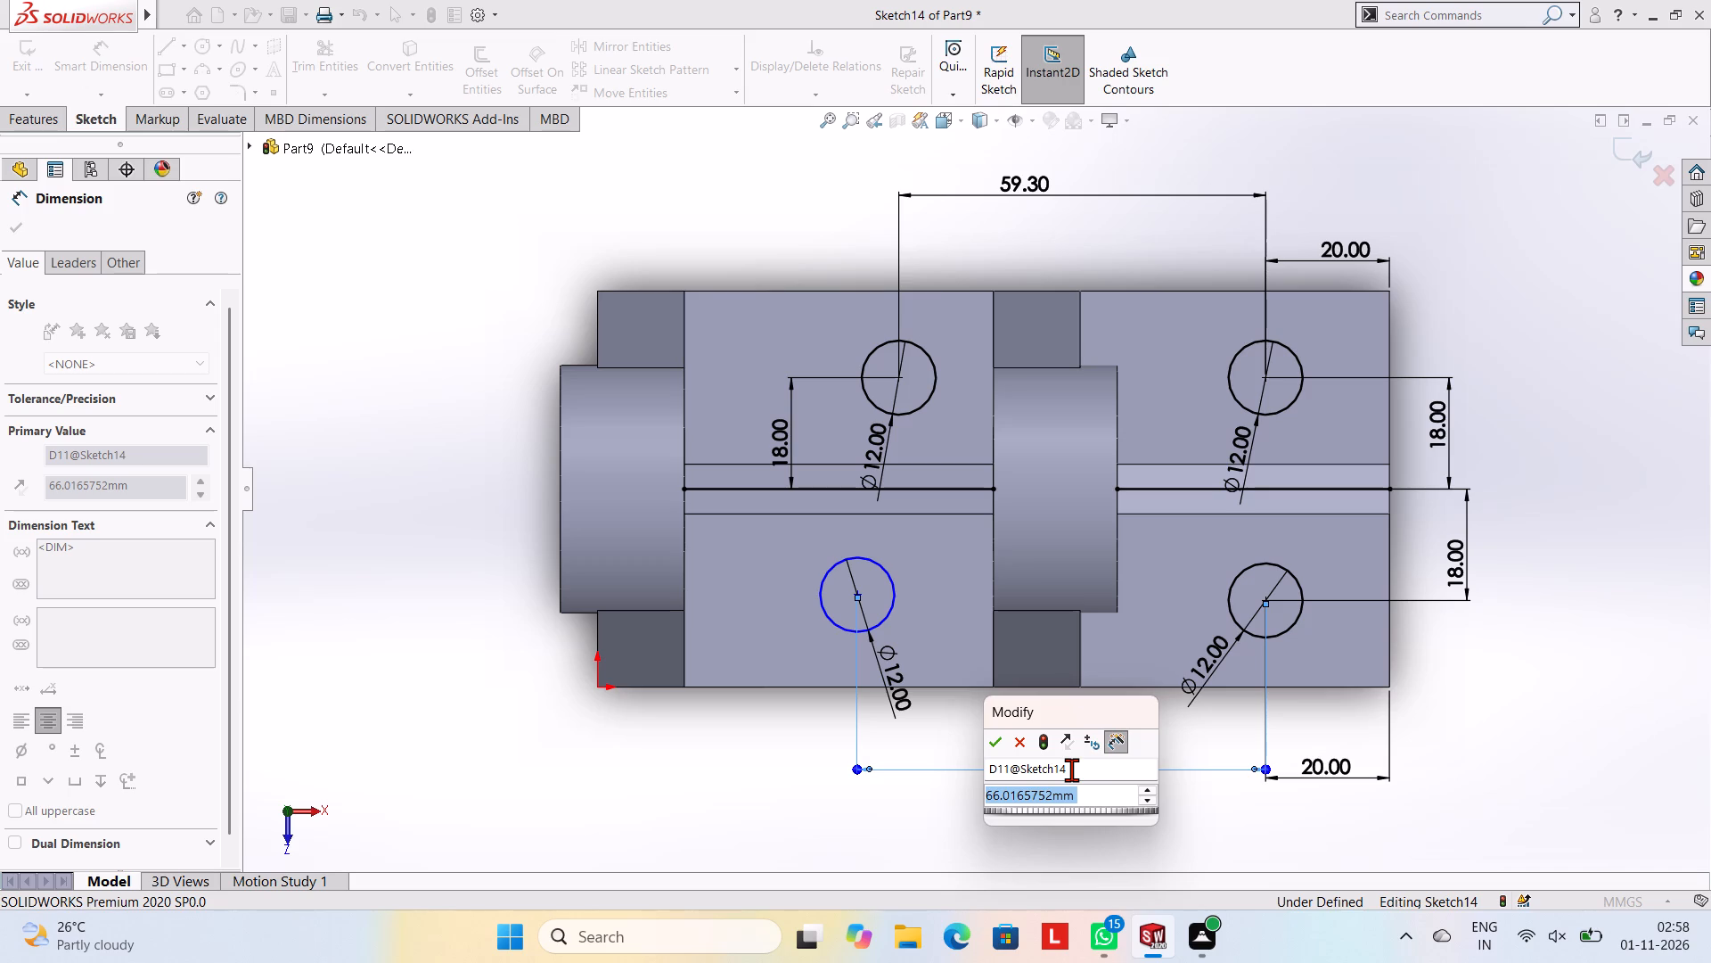
type("59.")
type("30")
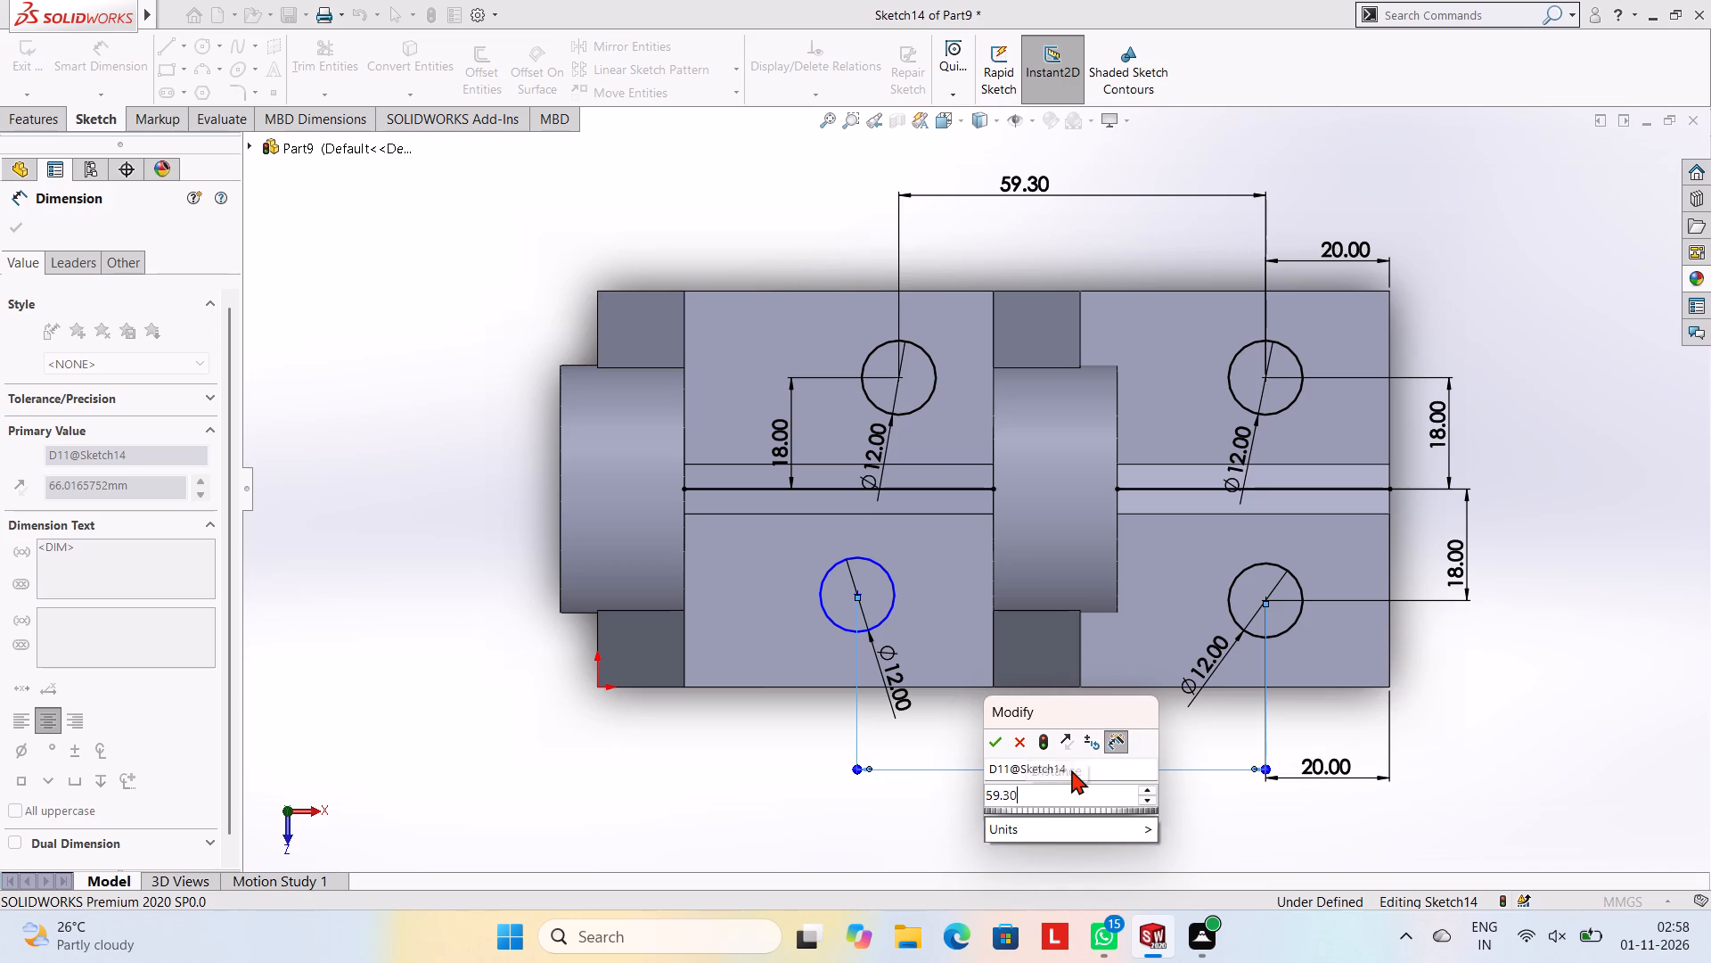
key("Return")
key("Escape")
key("Escape")
key("Escape")
key("Escape")
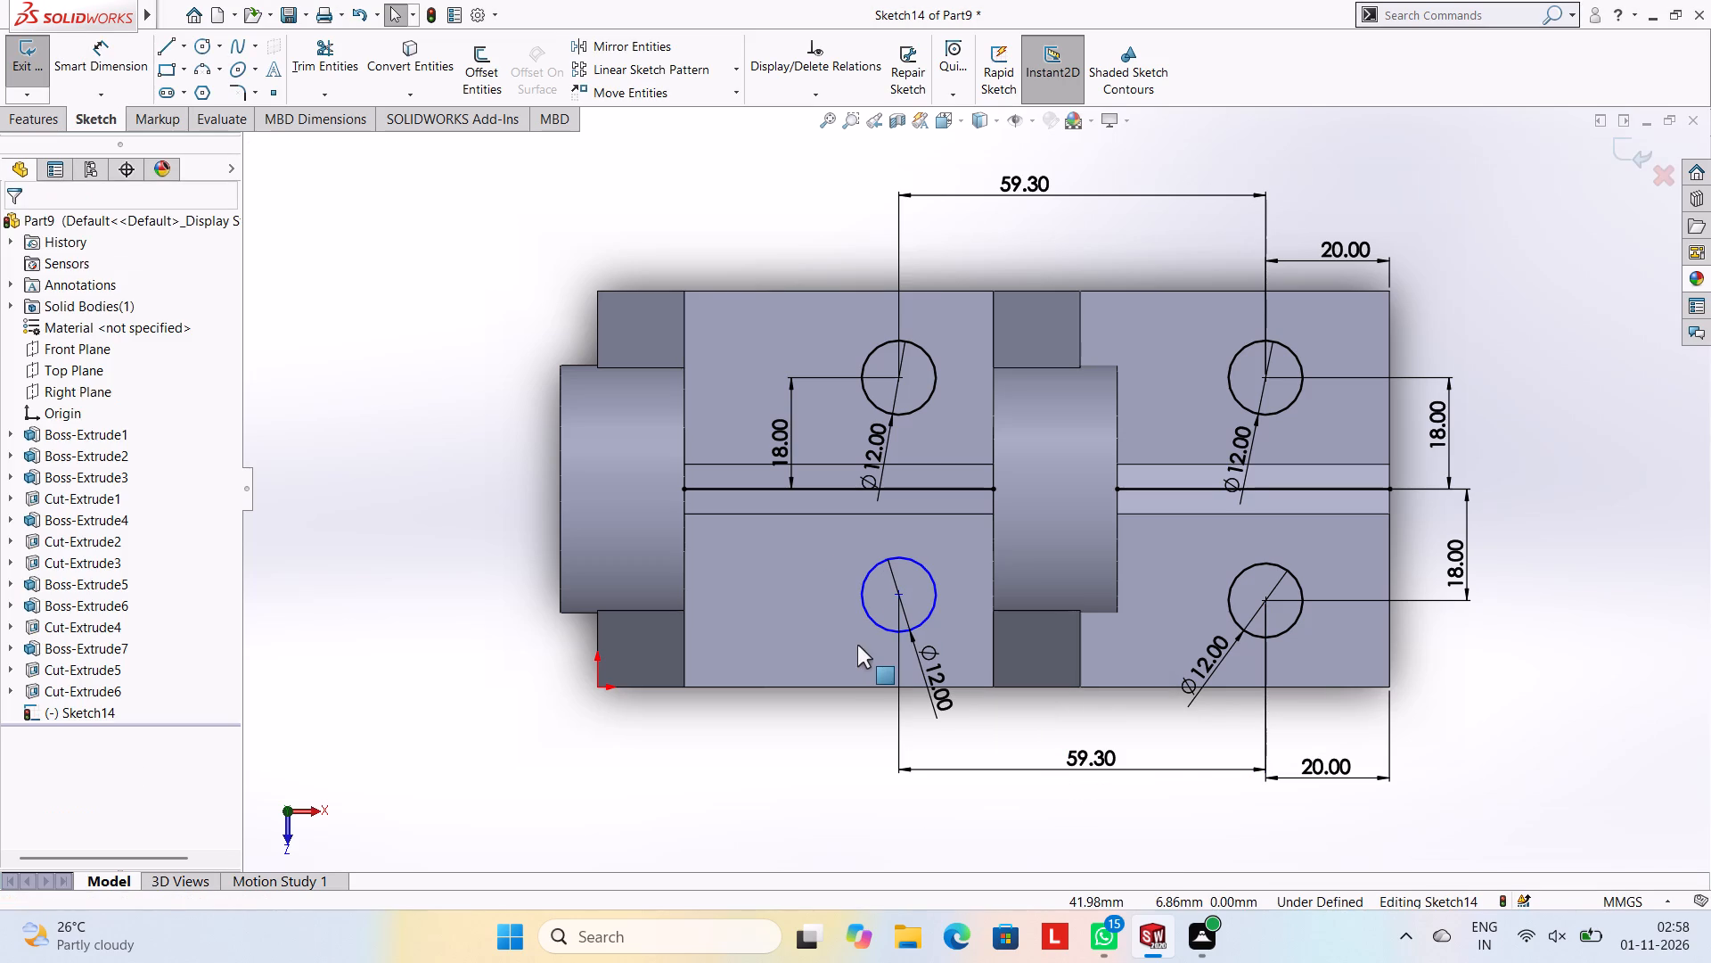
Dimension the centre of the origin-side circle between the uprights 18 mm from the rib centreline.
left_click(133, 52)
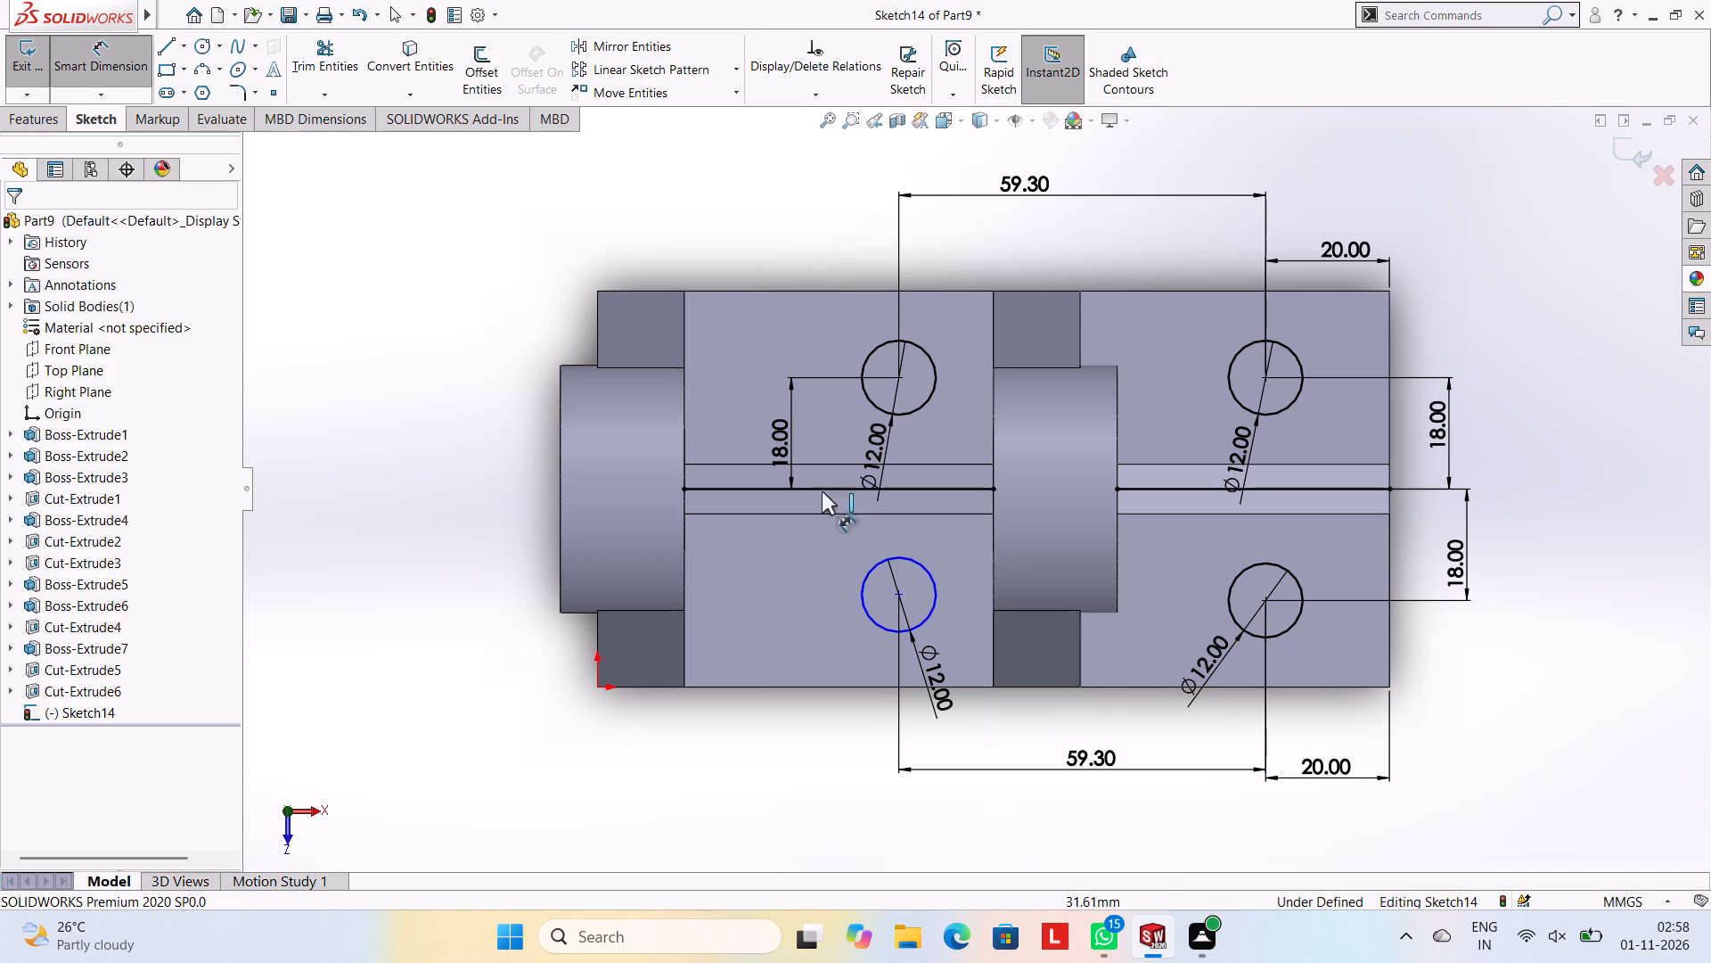
left_click(897, 594)
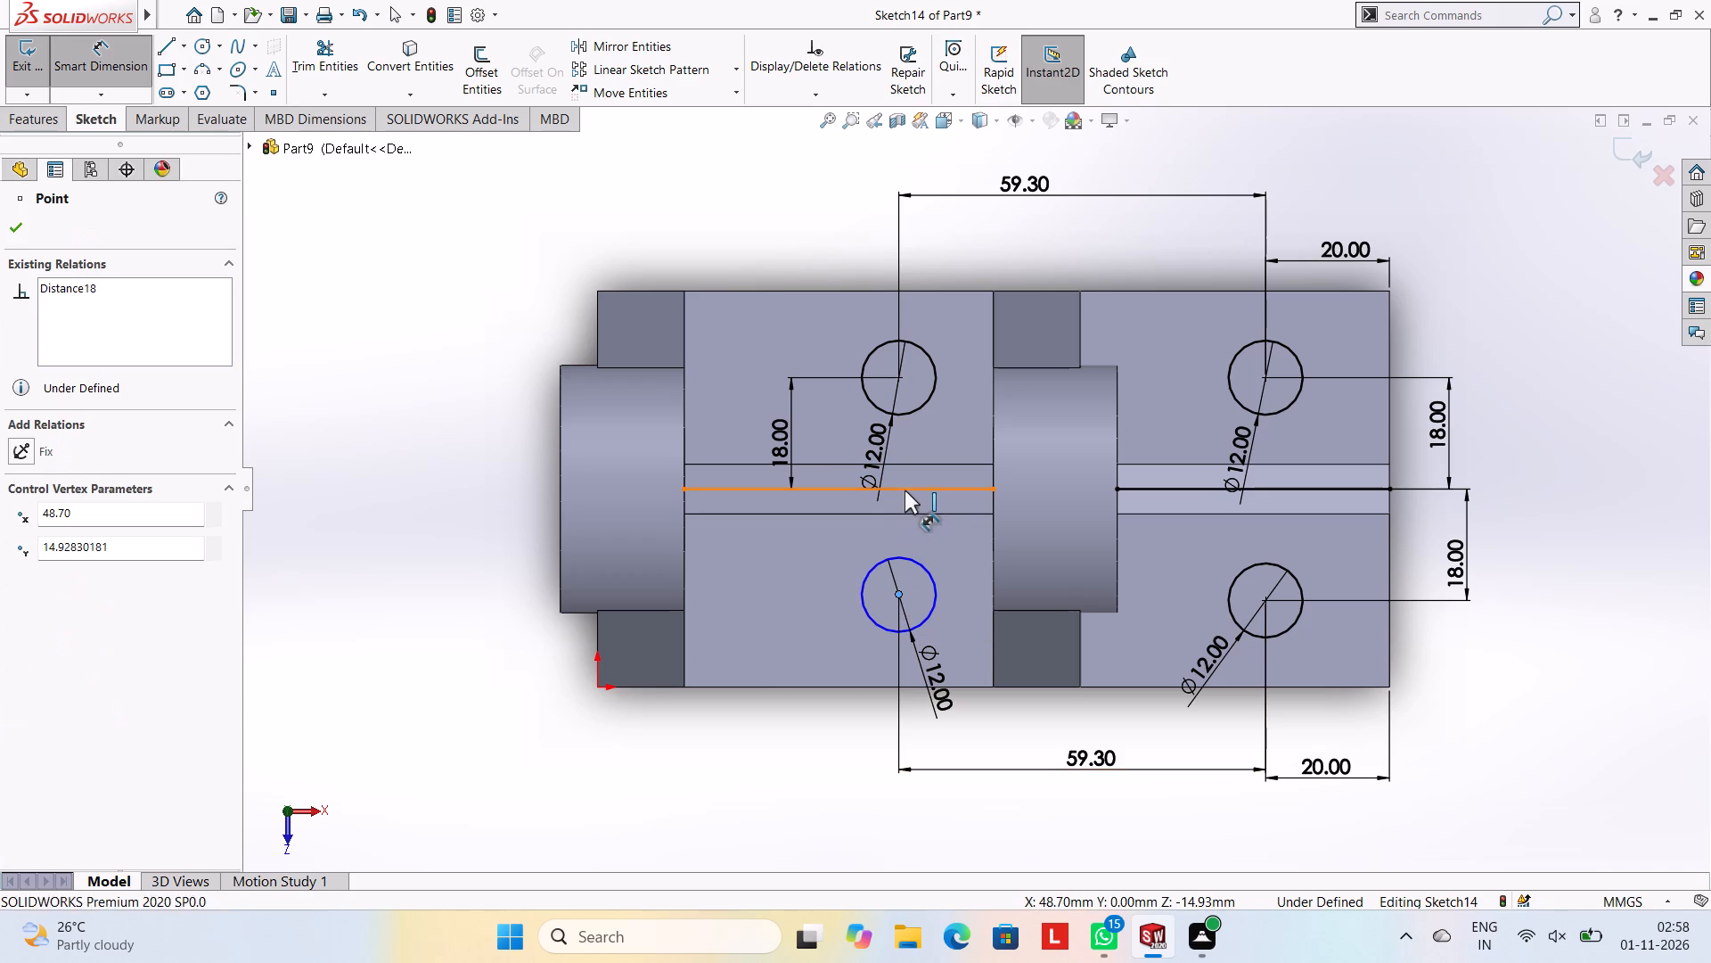
left_click(905, 490)
left_click(793, 549)
type("18")
key("Return")
key("Escape")
key("Escape")
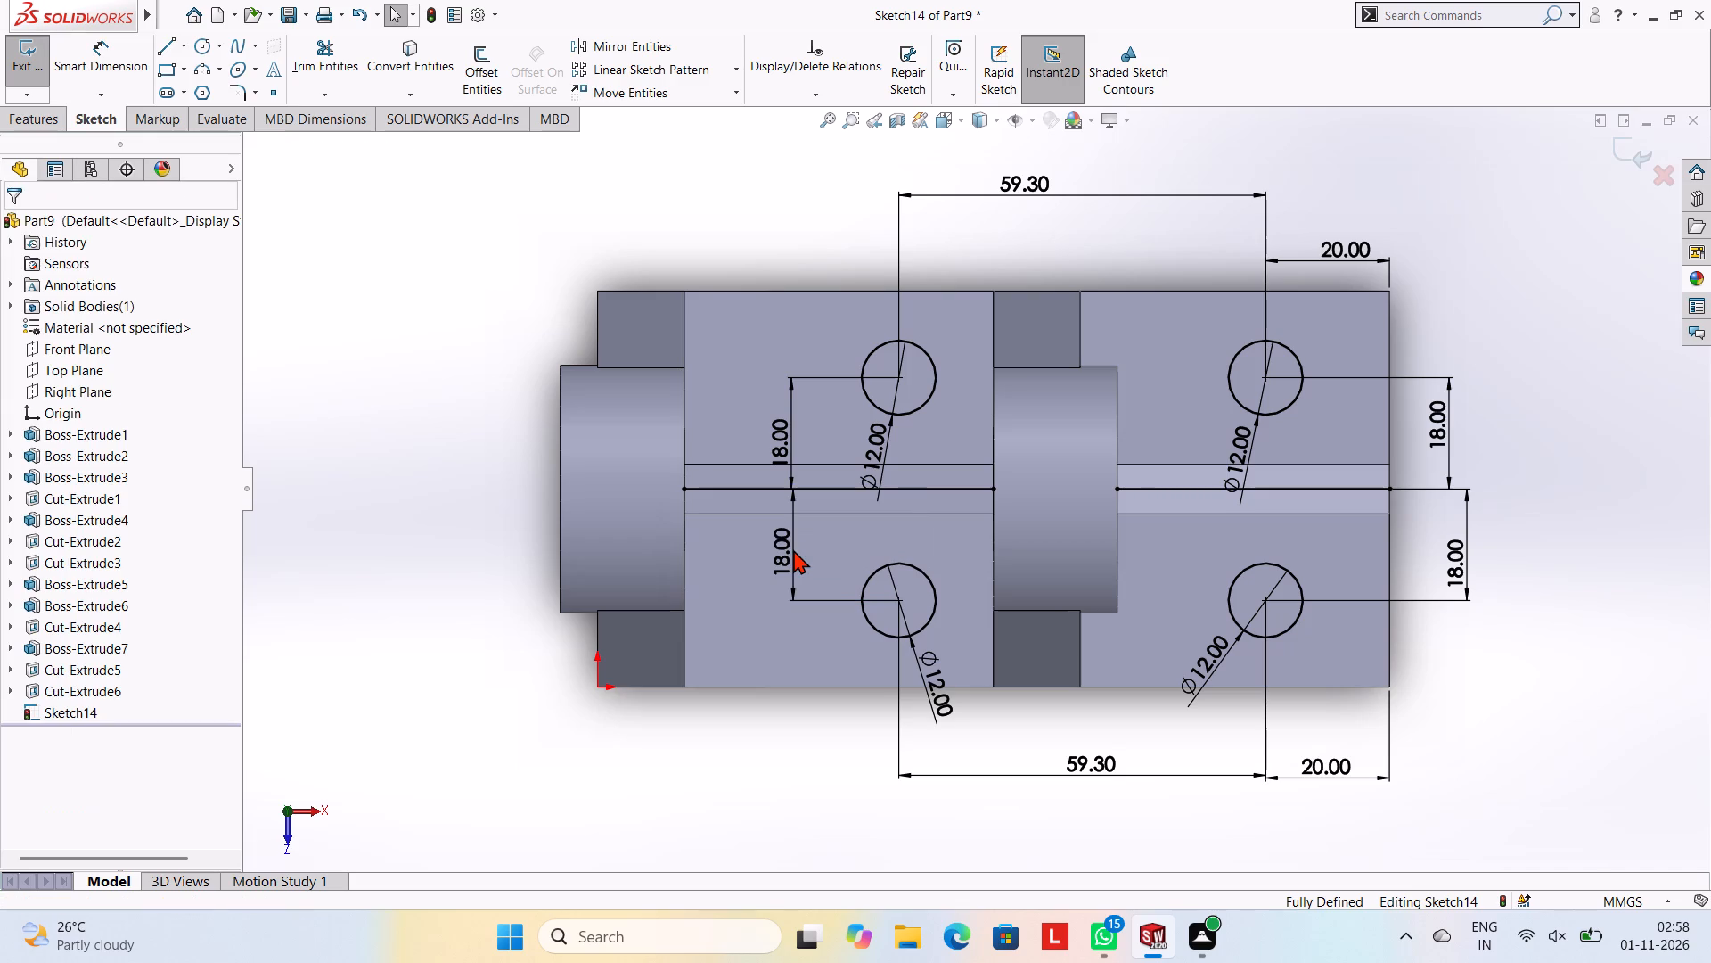
key("Escape")
scroll(857, 784, "up", 3)
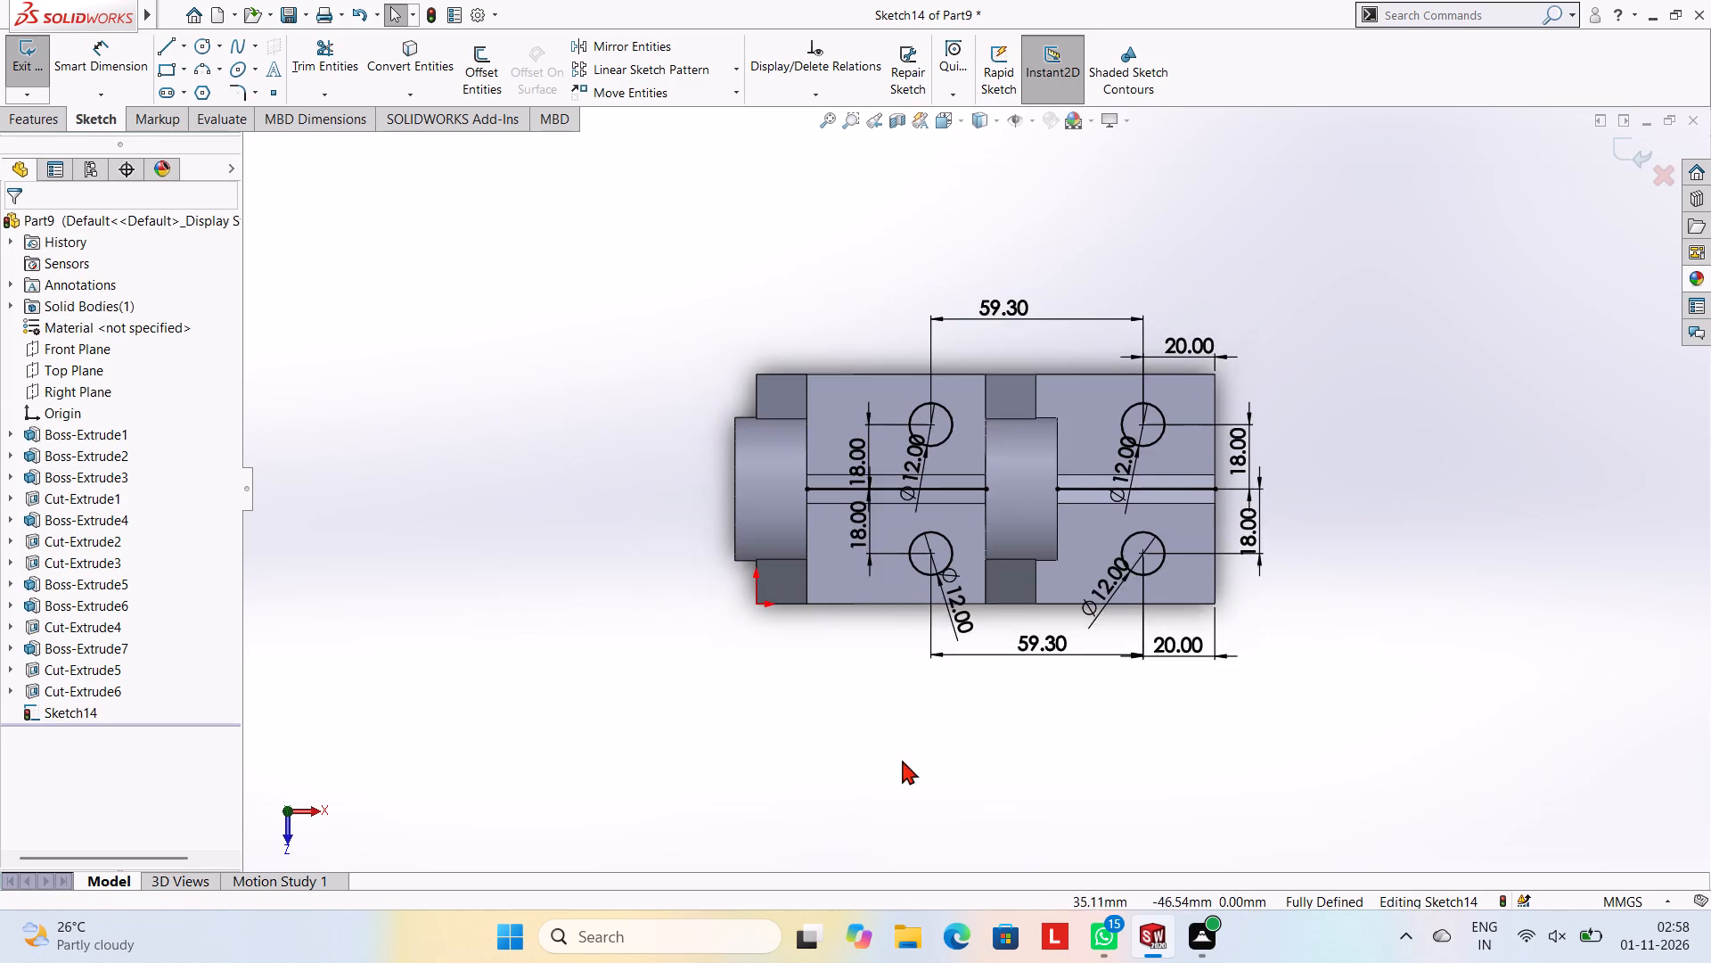
Extrude-cut the four 12 mm circles on the base to a blind depth of 28 mm.
middle_click_drag(946, 730, 896, 450)
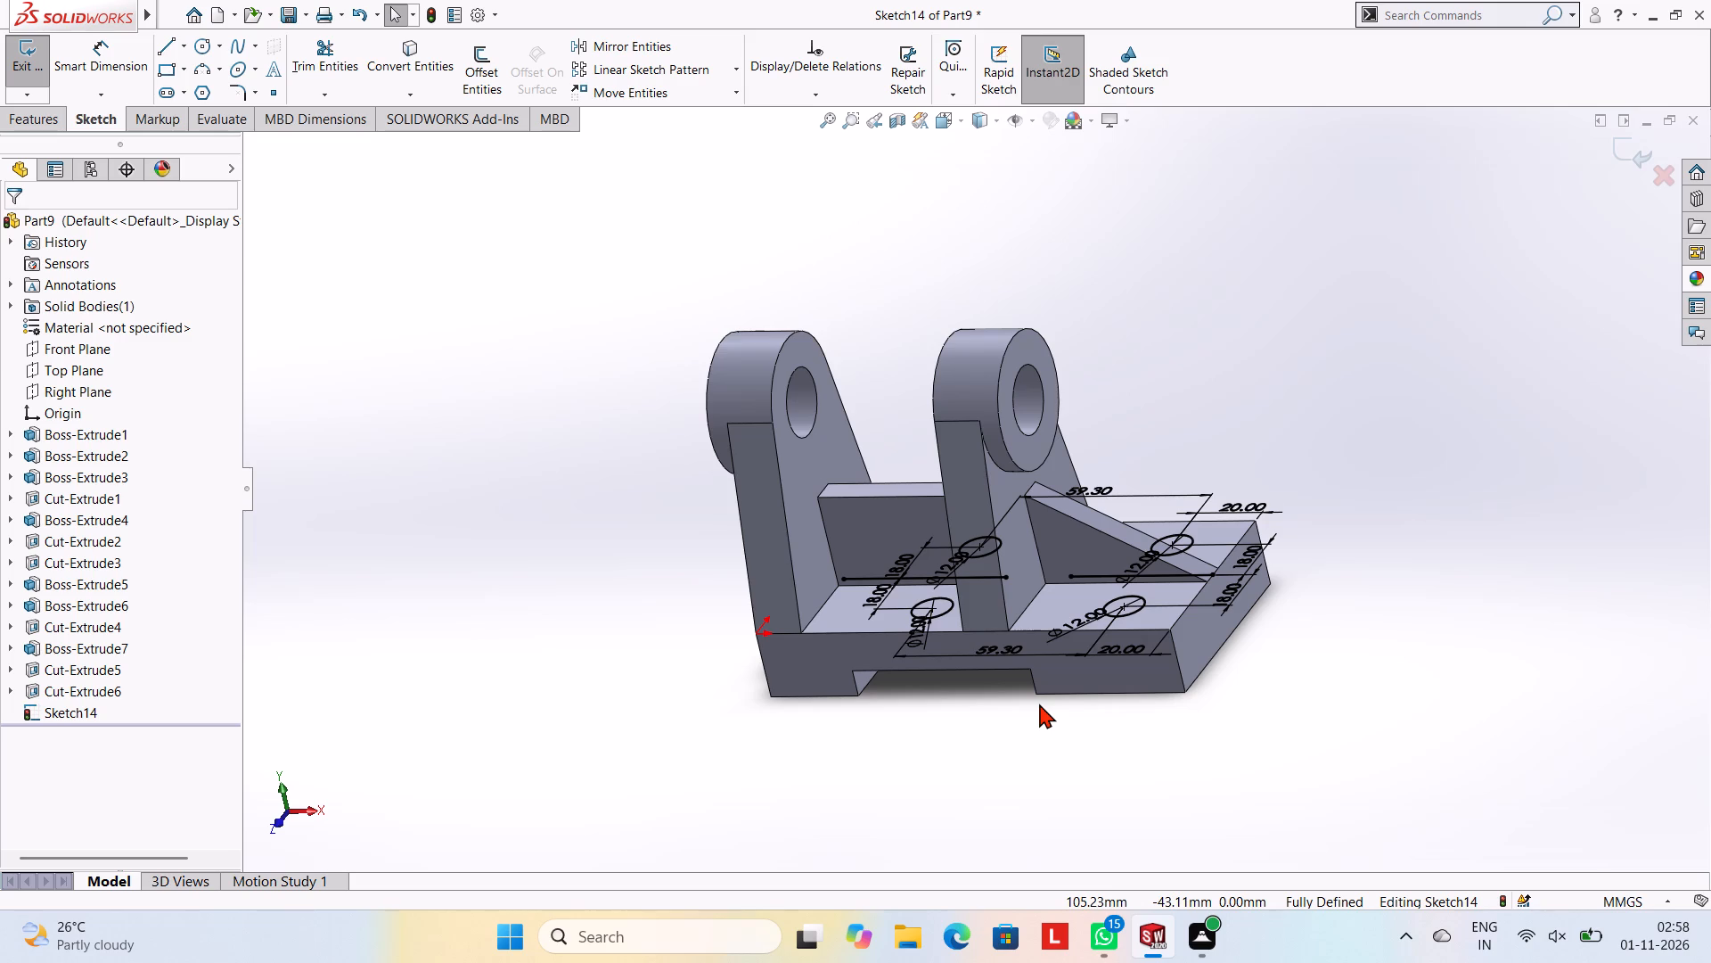
middle_click_drag(1309, 344, 1339, 427)
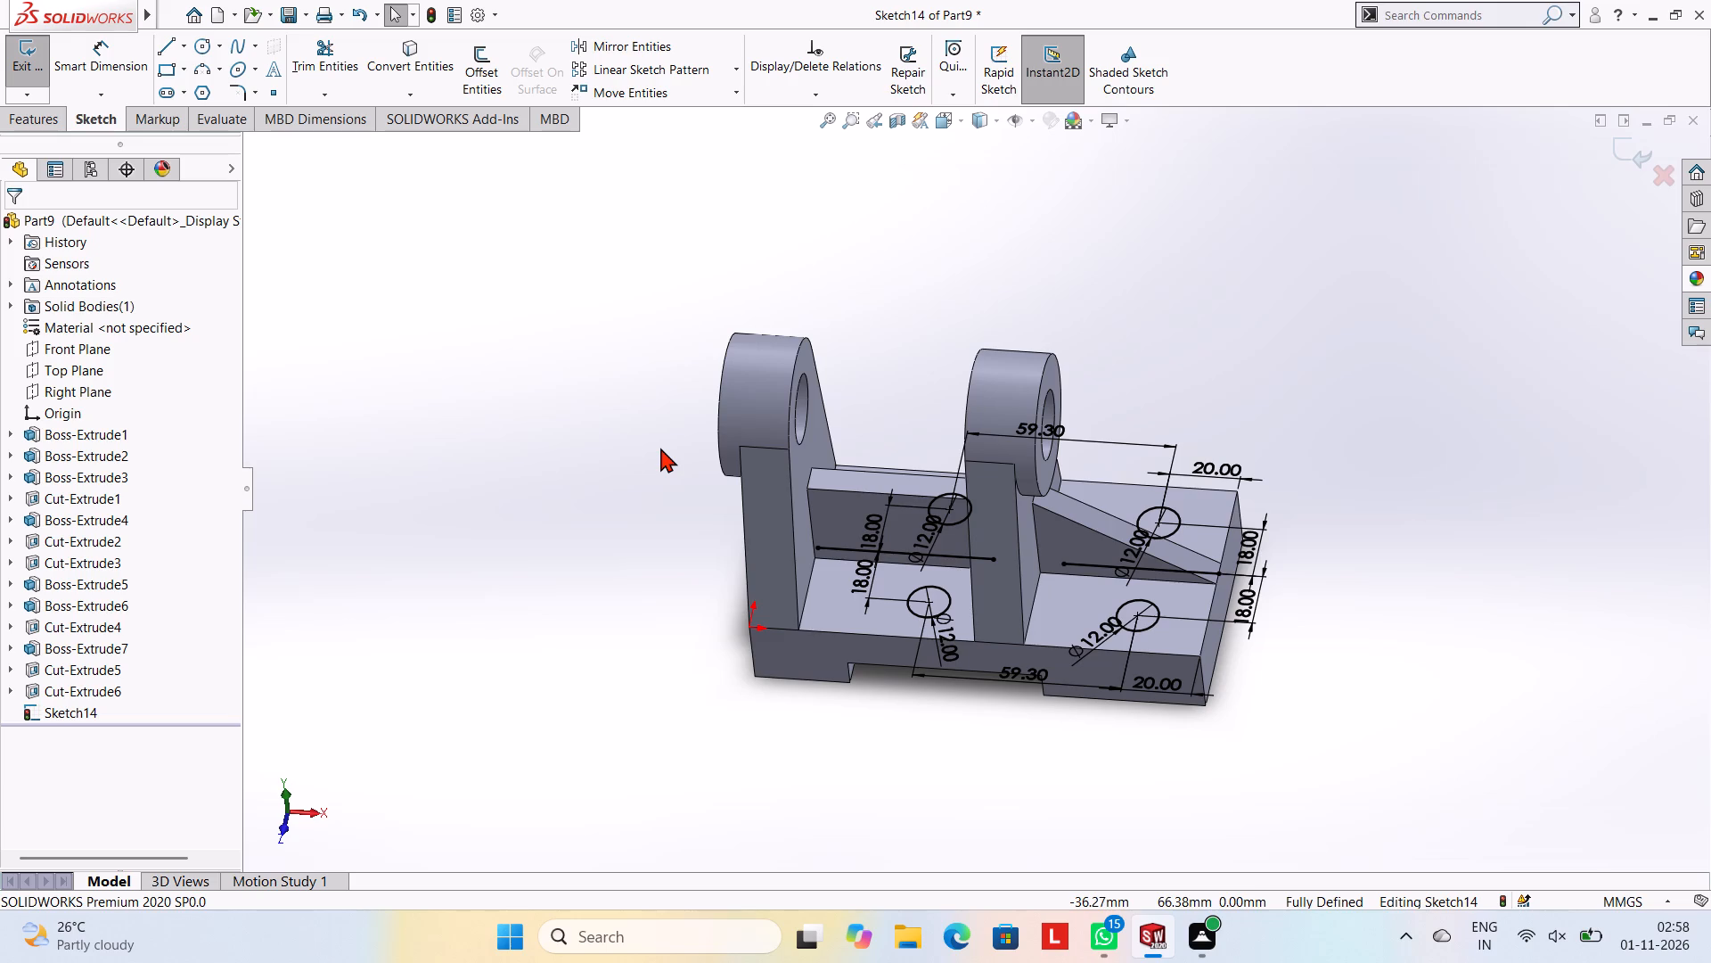
key("ctrl+8")
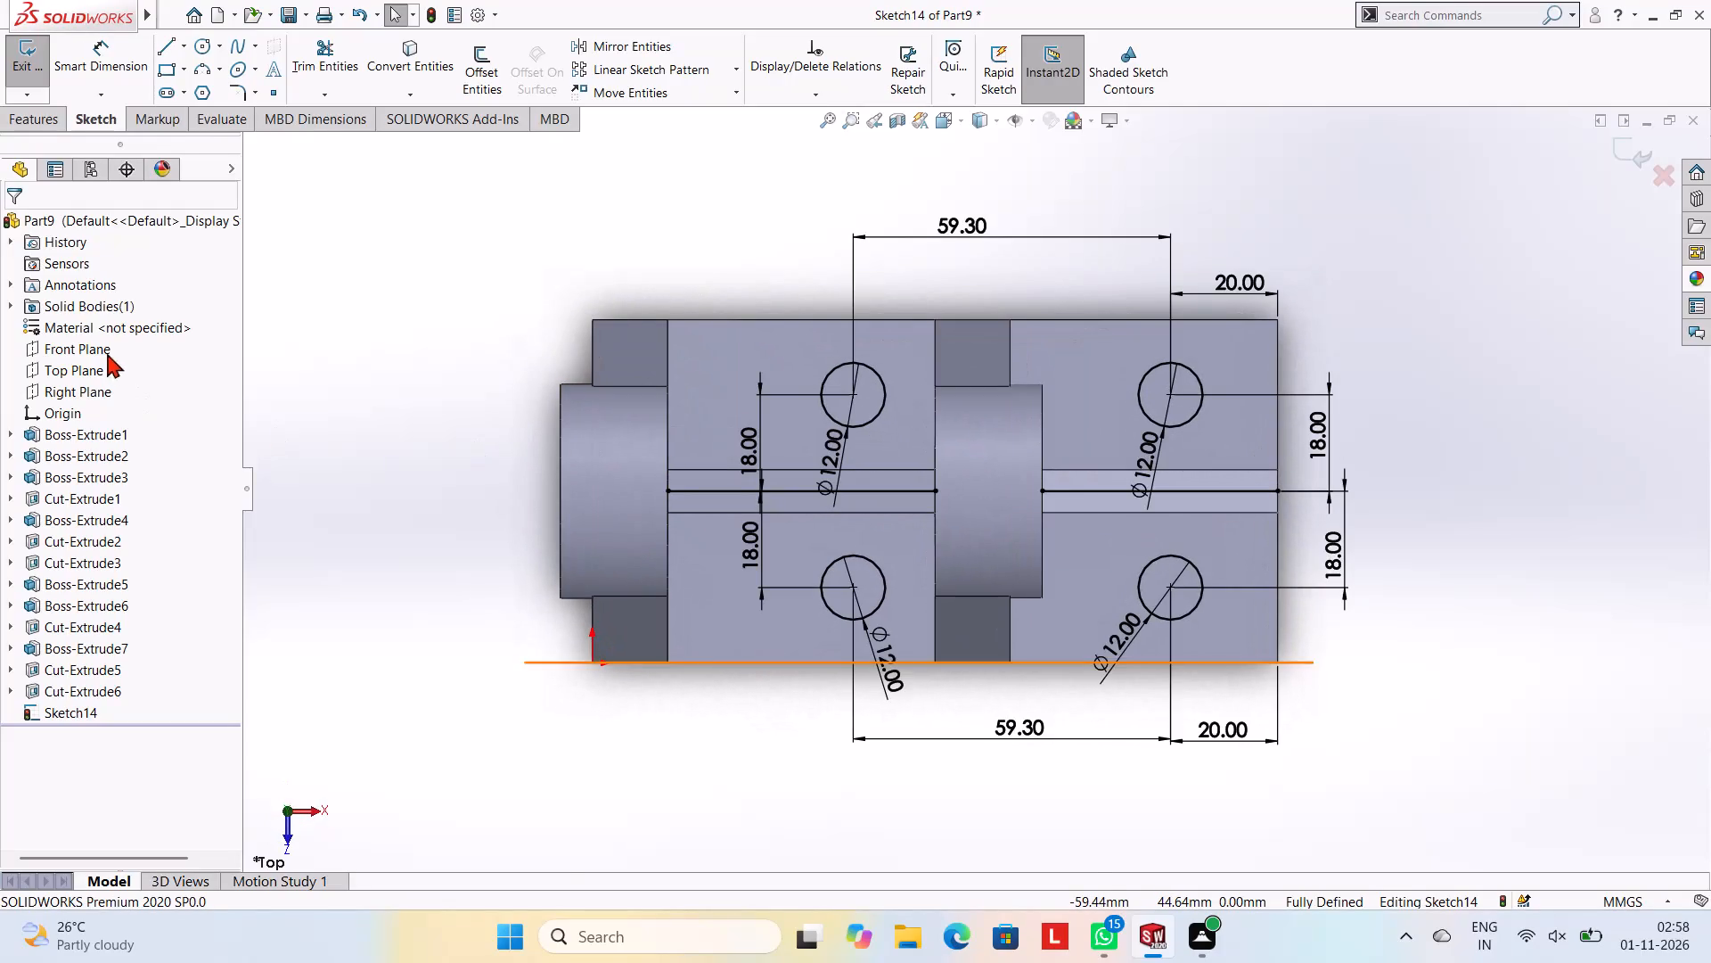
left_click(30, 119)
left_click(298, 86)
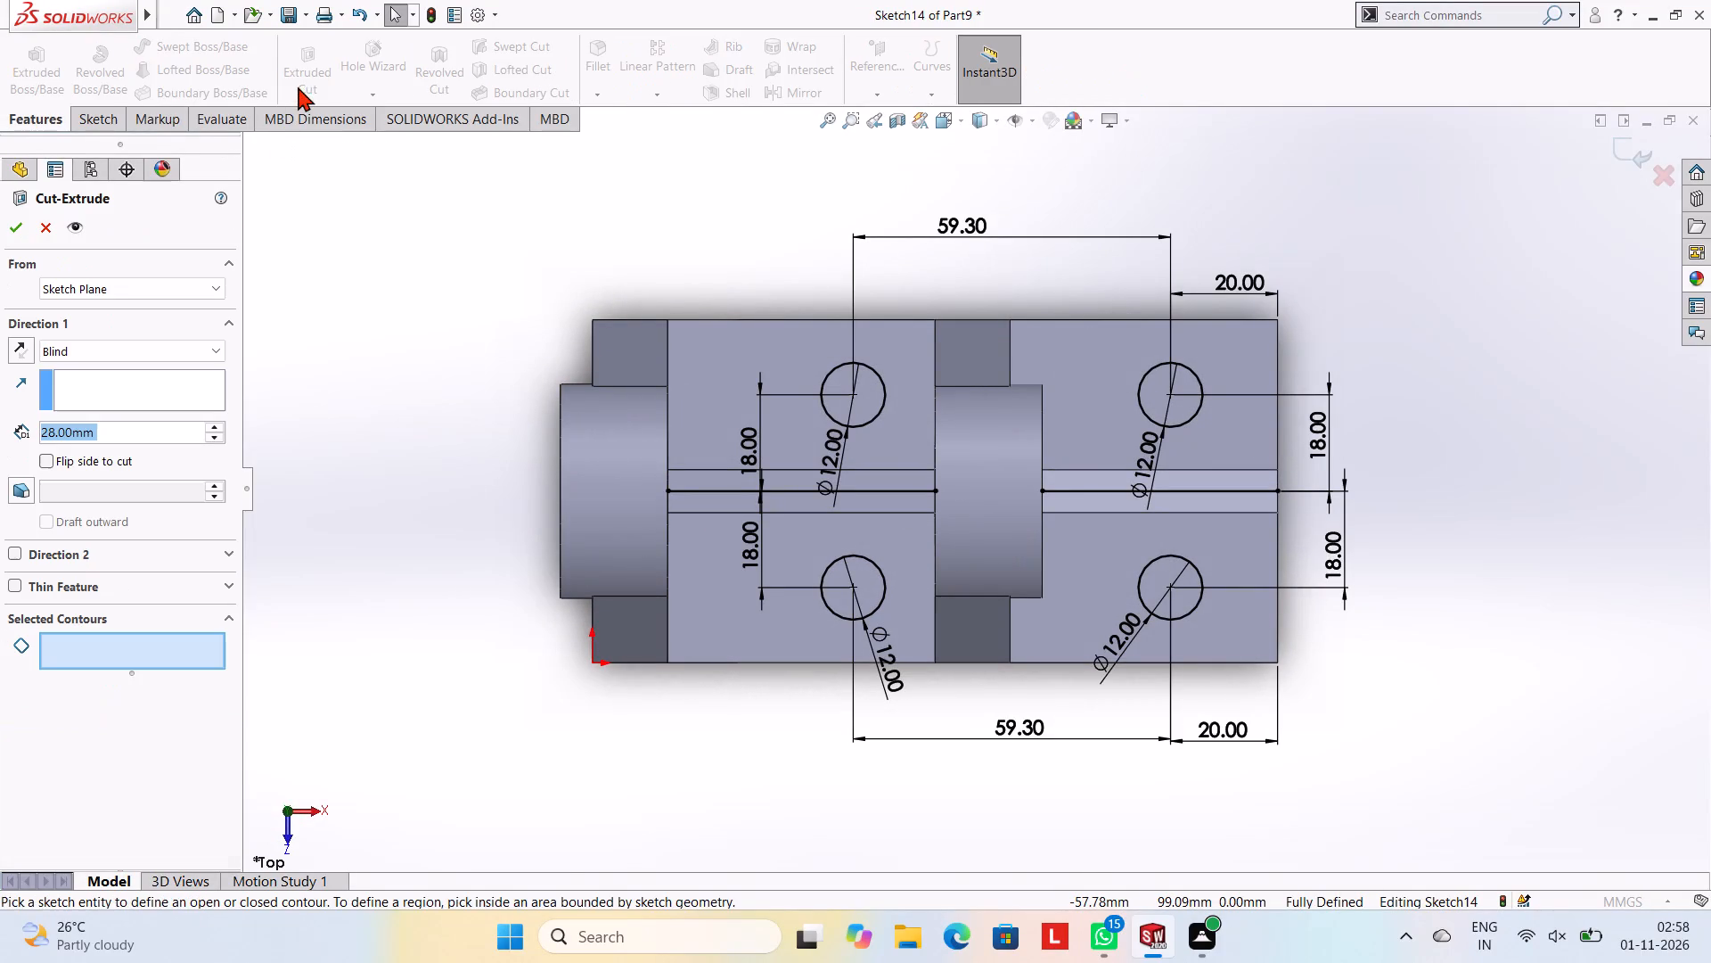
left_click(849, 417)
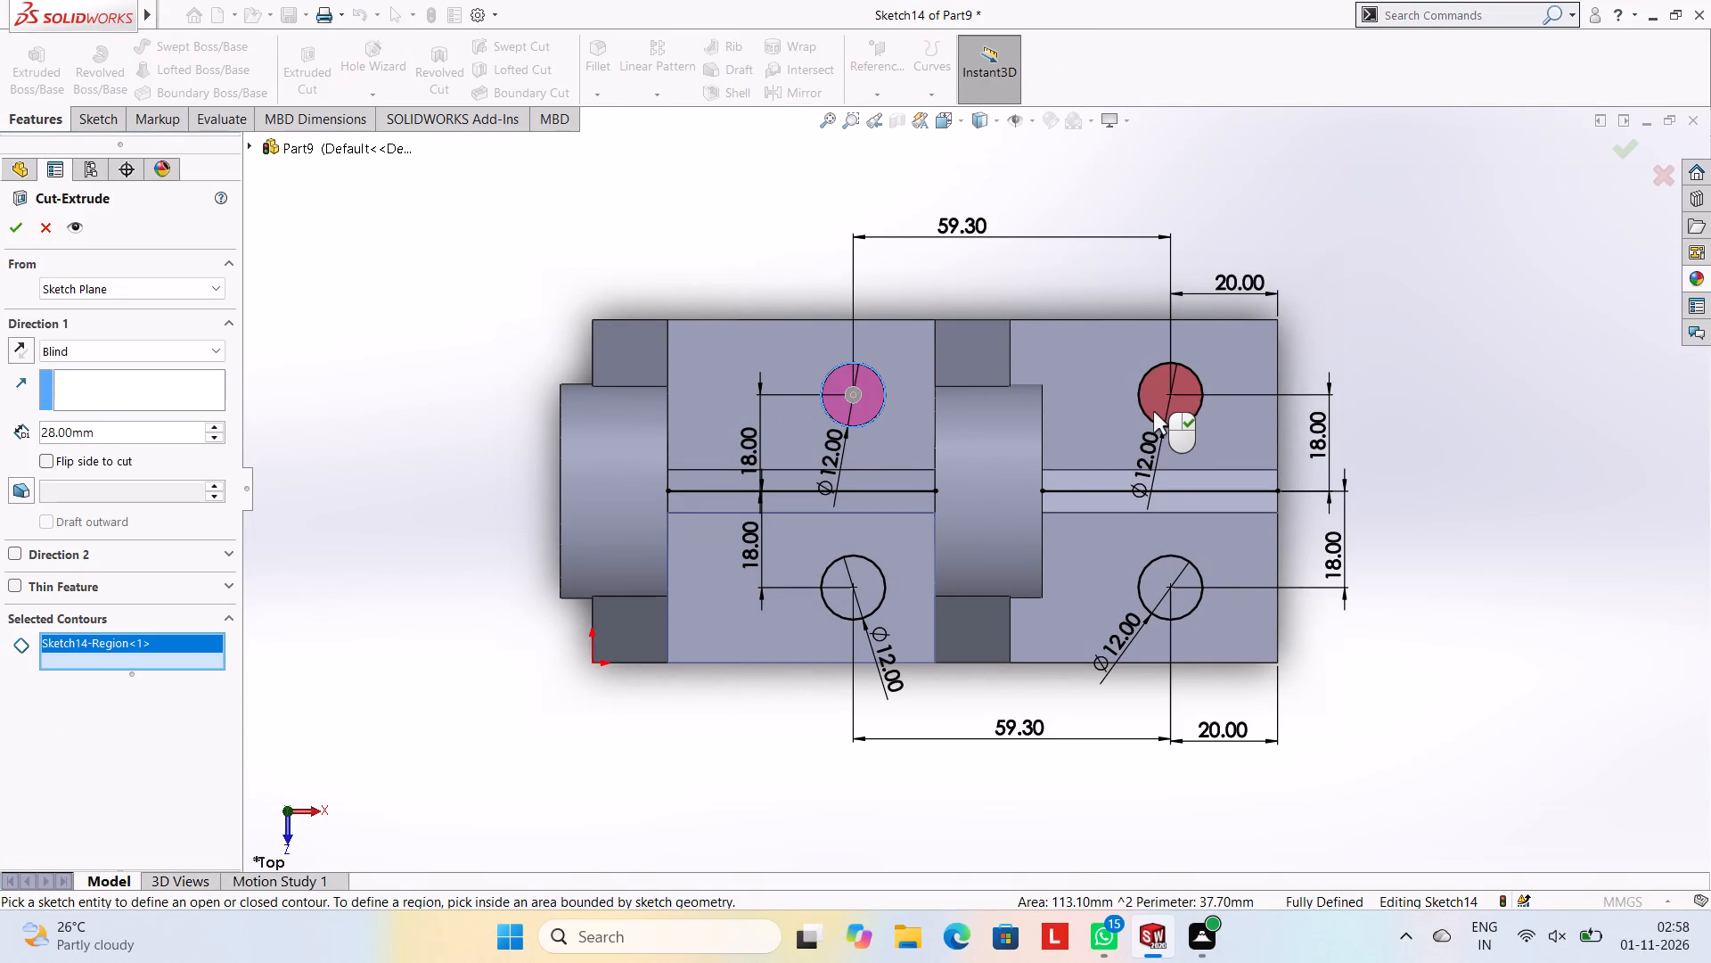
left_click(1153, 411)
left_click(1150, 585)
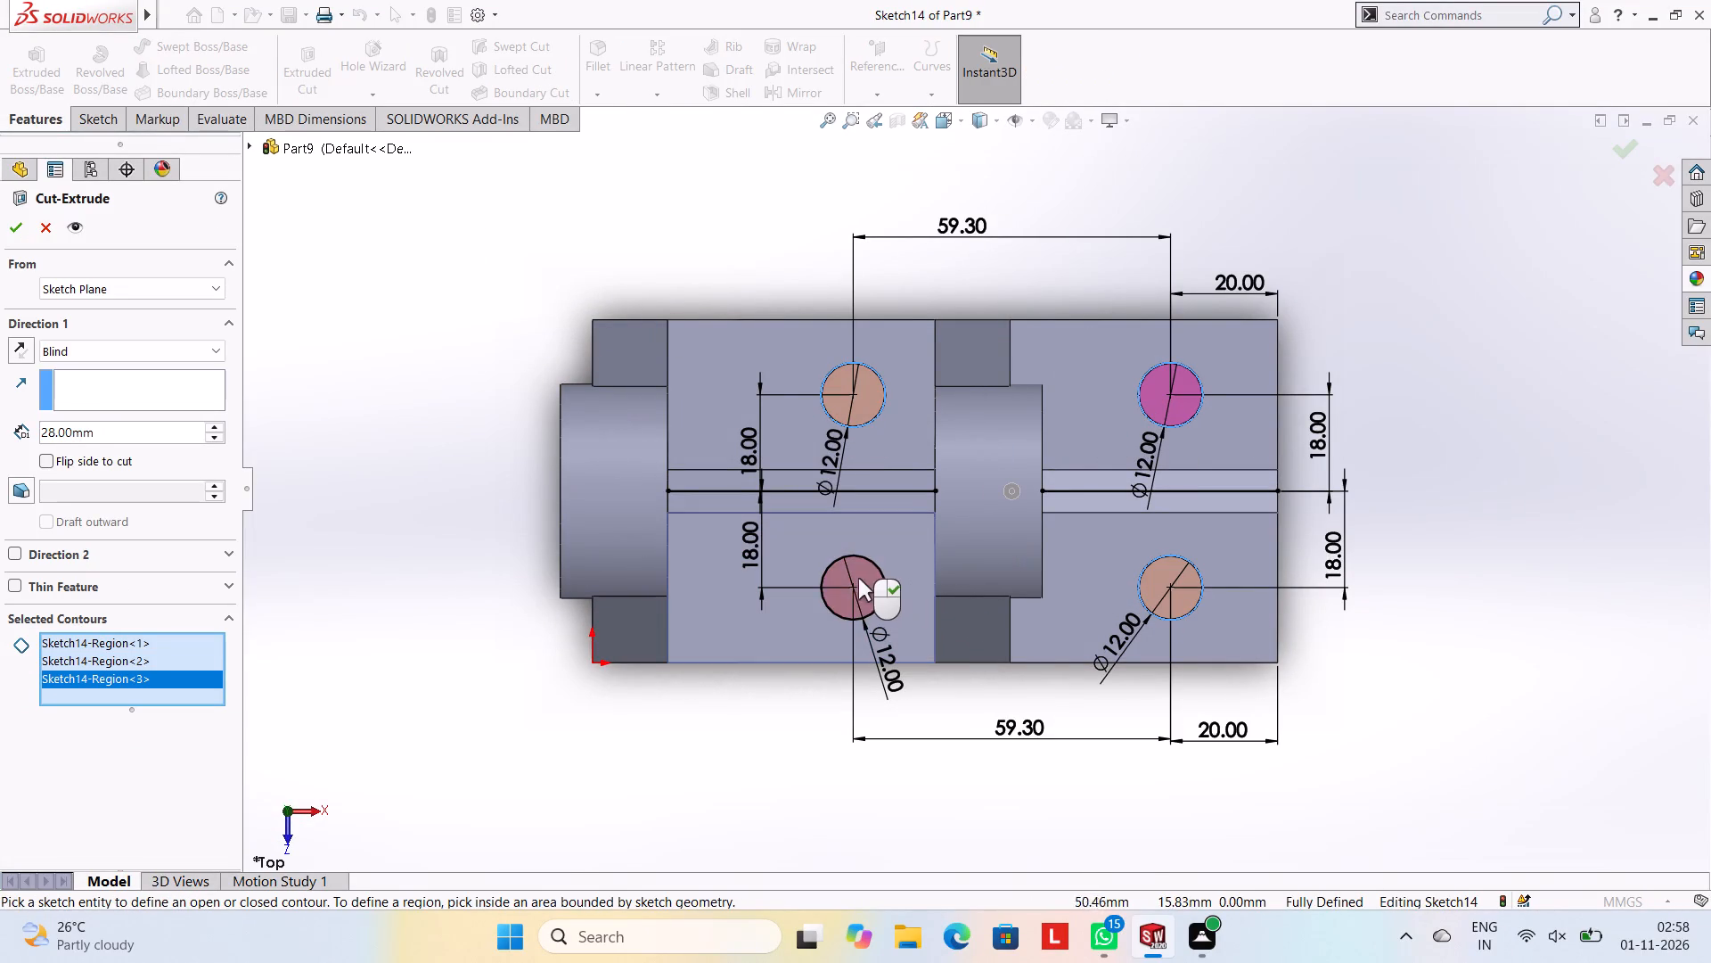
left_click(854, 578)
middle_click_drag(972, 810, 918, 418)
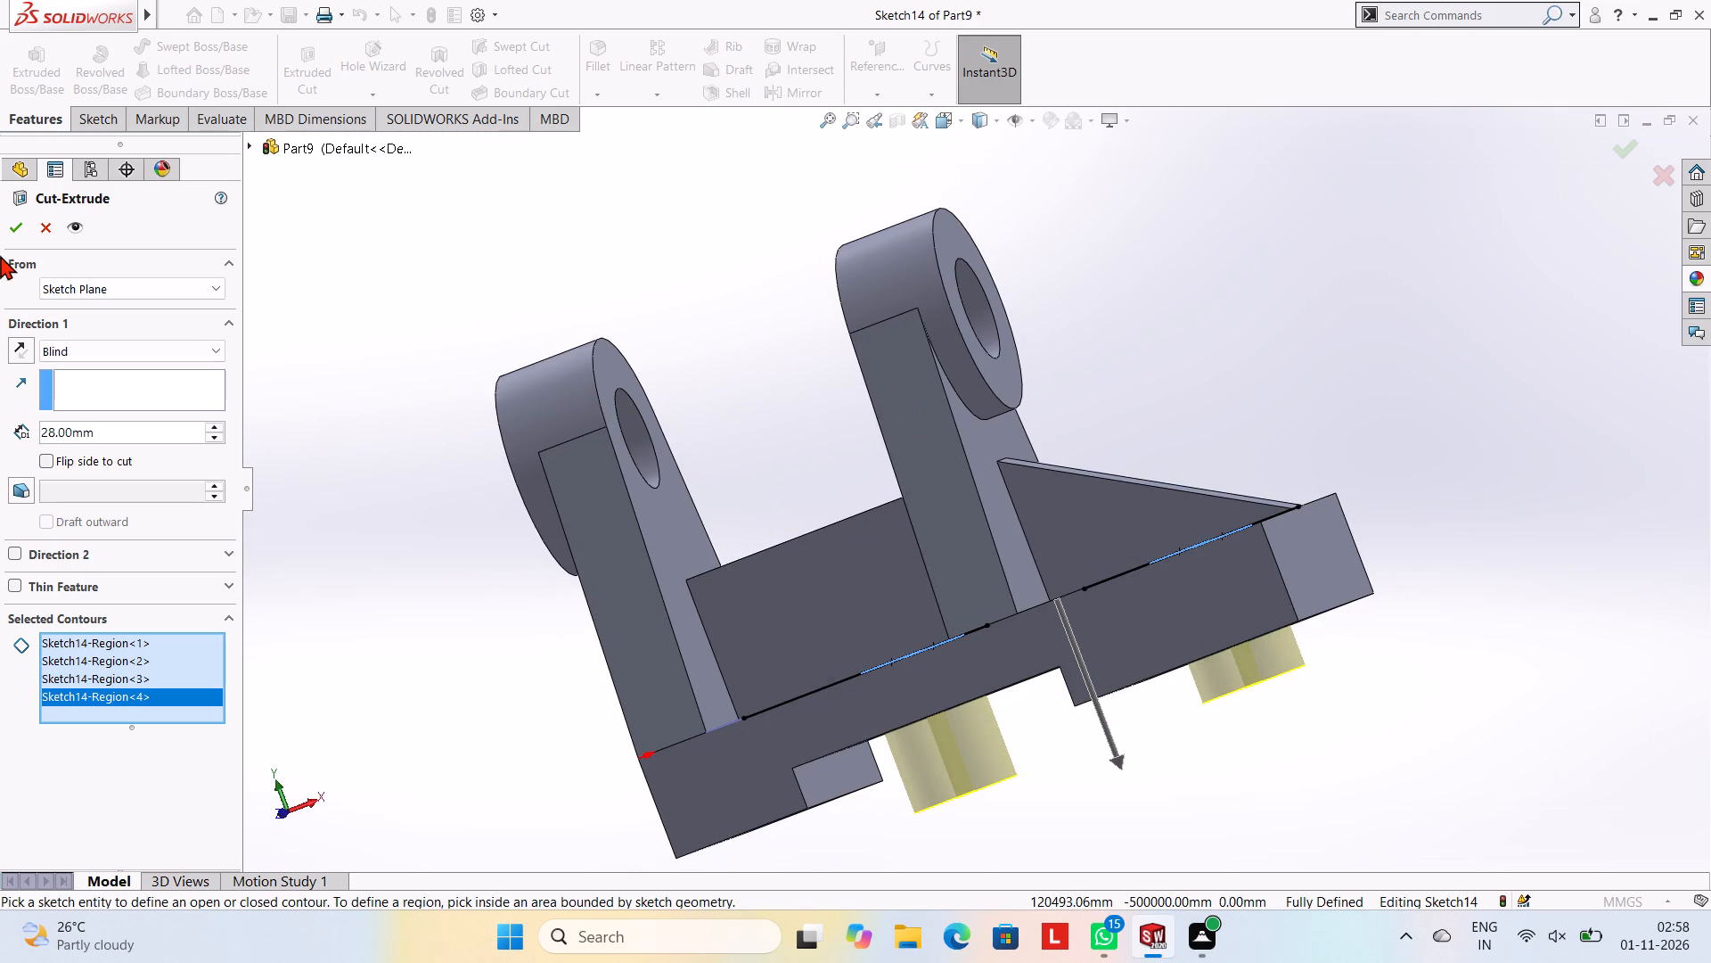
left_click(22, 220)
left_click(364, 267)
Examine the bracket from several angles, checking the base holes, bored uprights, ribs and underside recess.
middle_click_drag(570, 300, 645, 450)
scroll(808, 440, "up", 2)
middle_click_drag(829, 430, 861, 446)
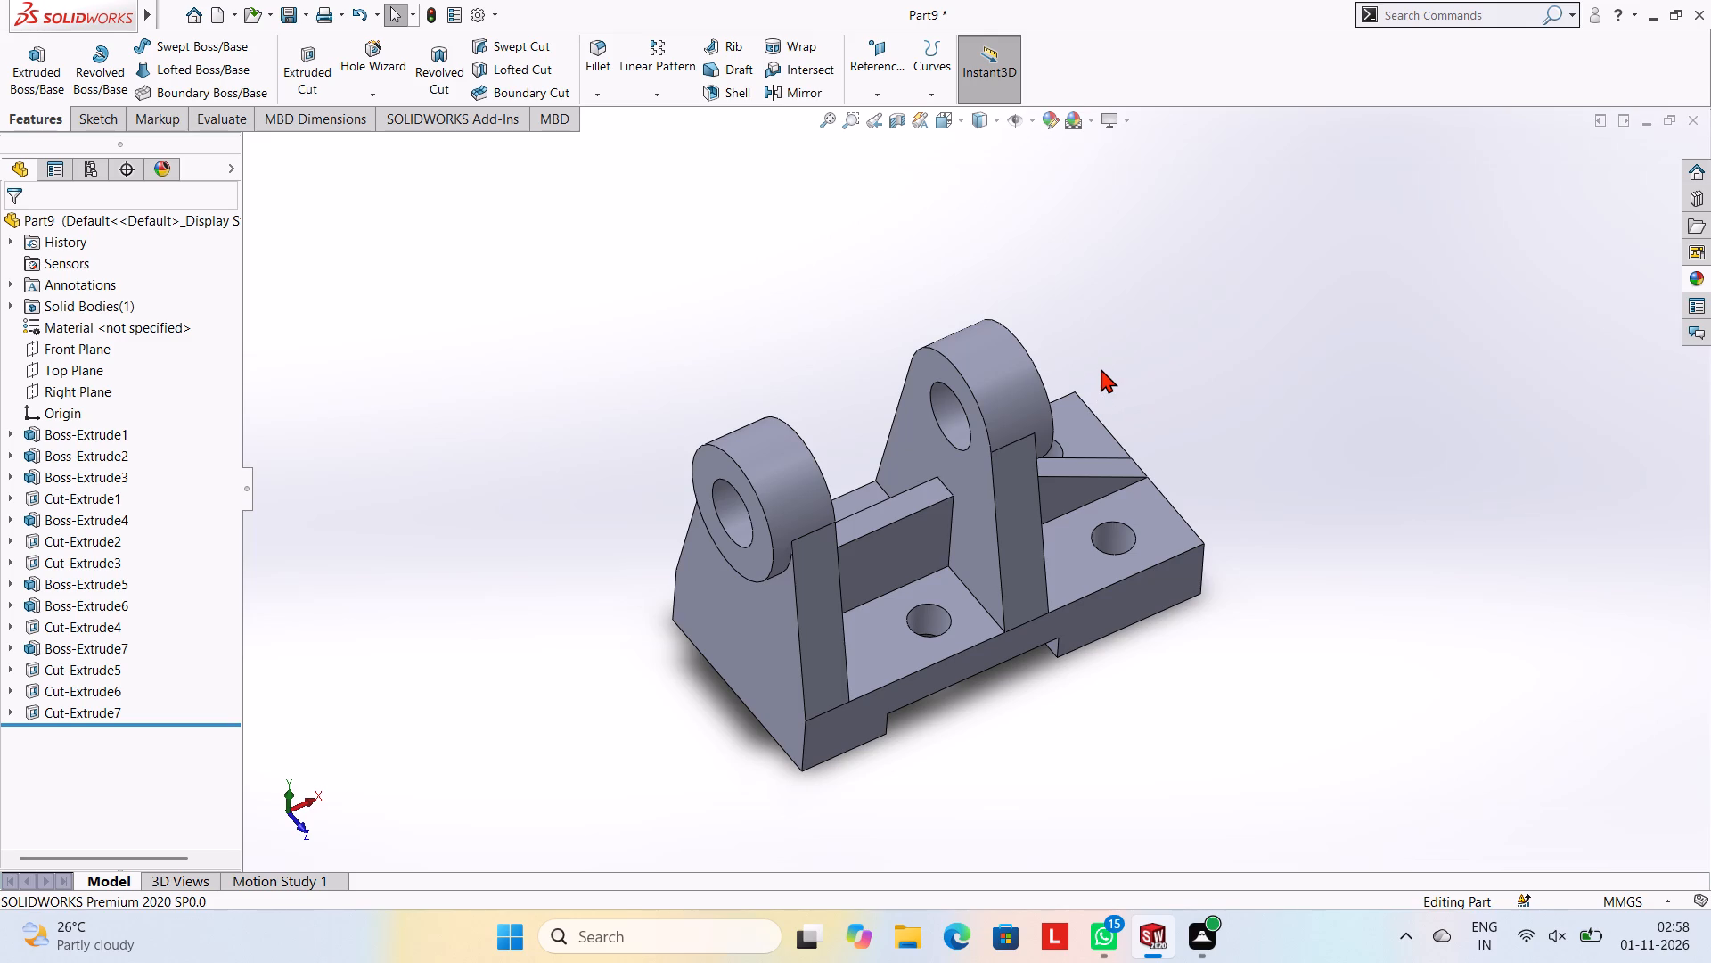
scroll(1101, 368, "up", 2)
middle_click_drag(1082, 384, 991, 459)
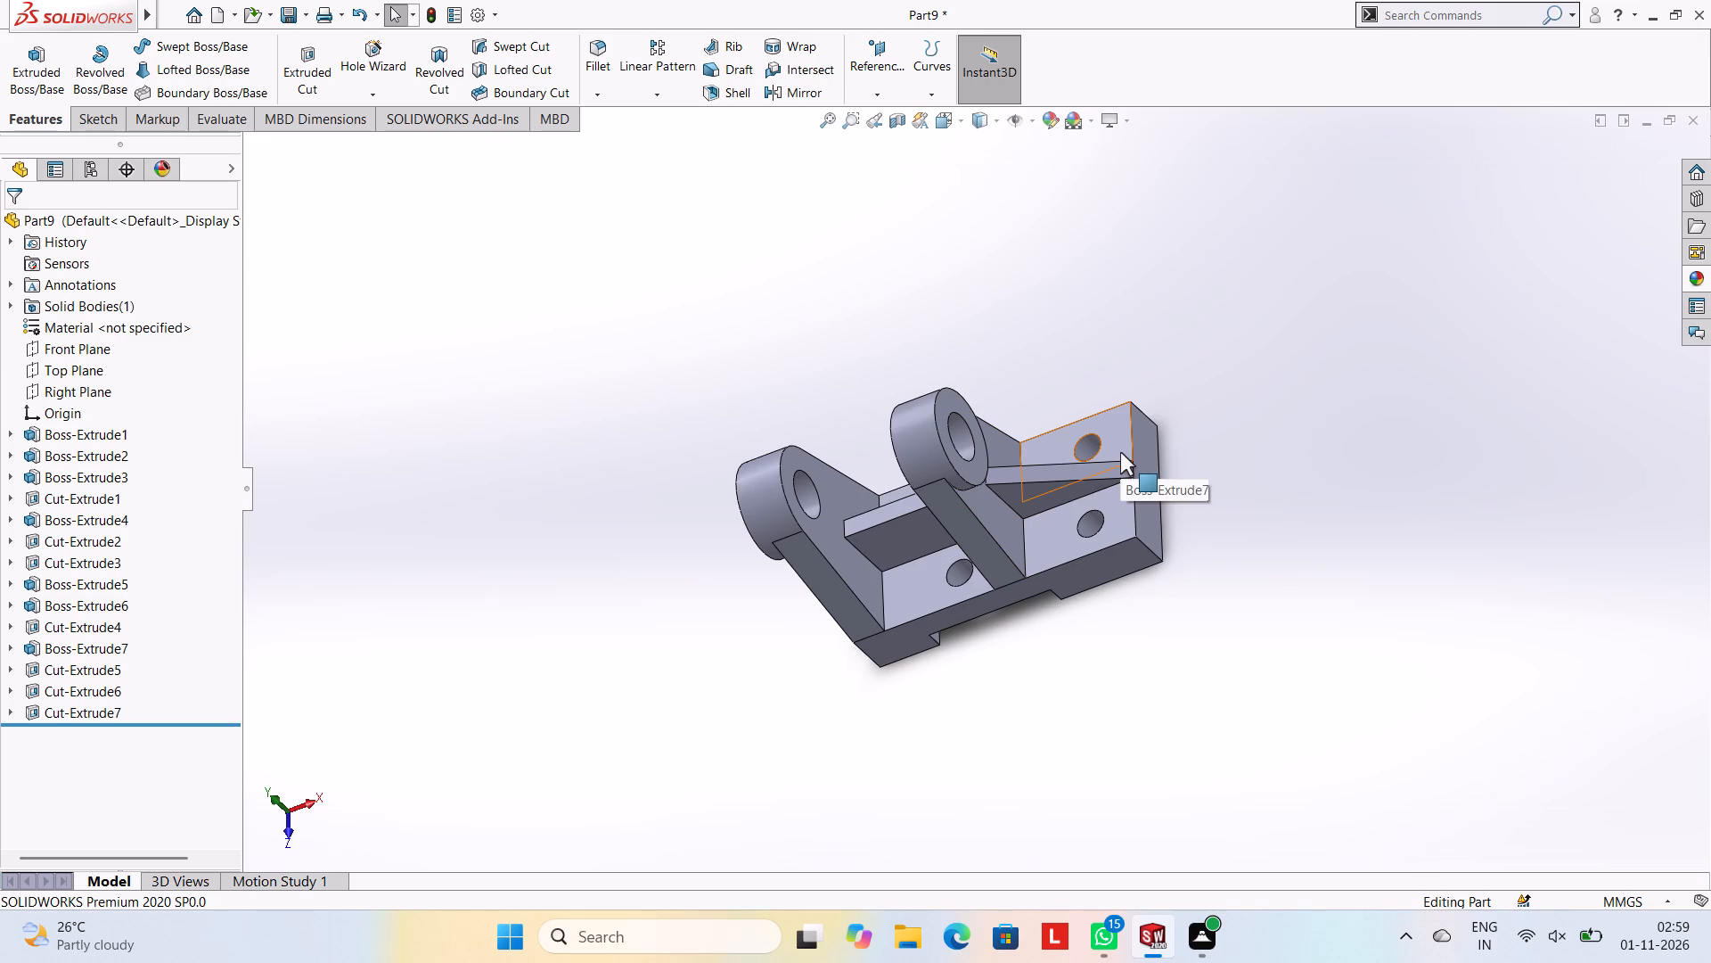
key("Escape")
scroll(1078, 371, "up", 2)
middle_click_drag(1143, 384, 1094, 413)
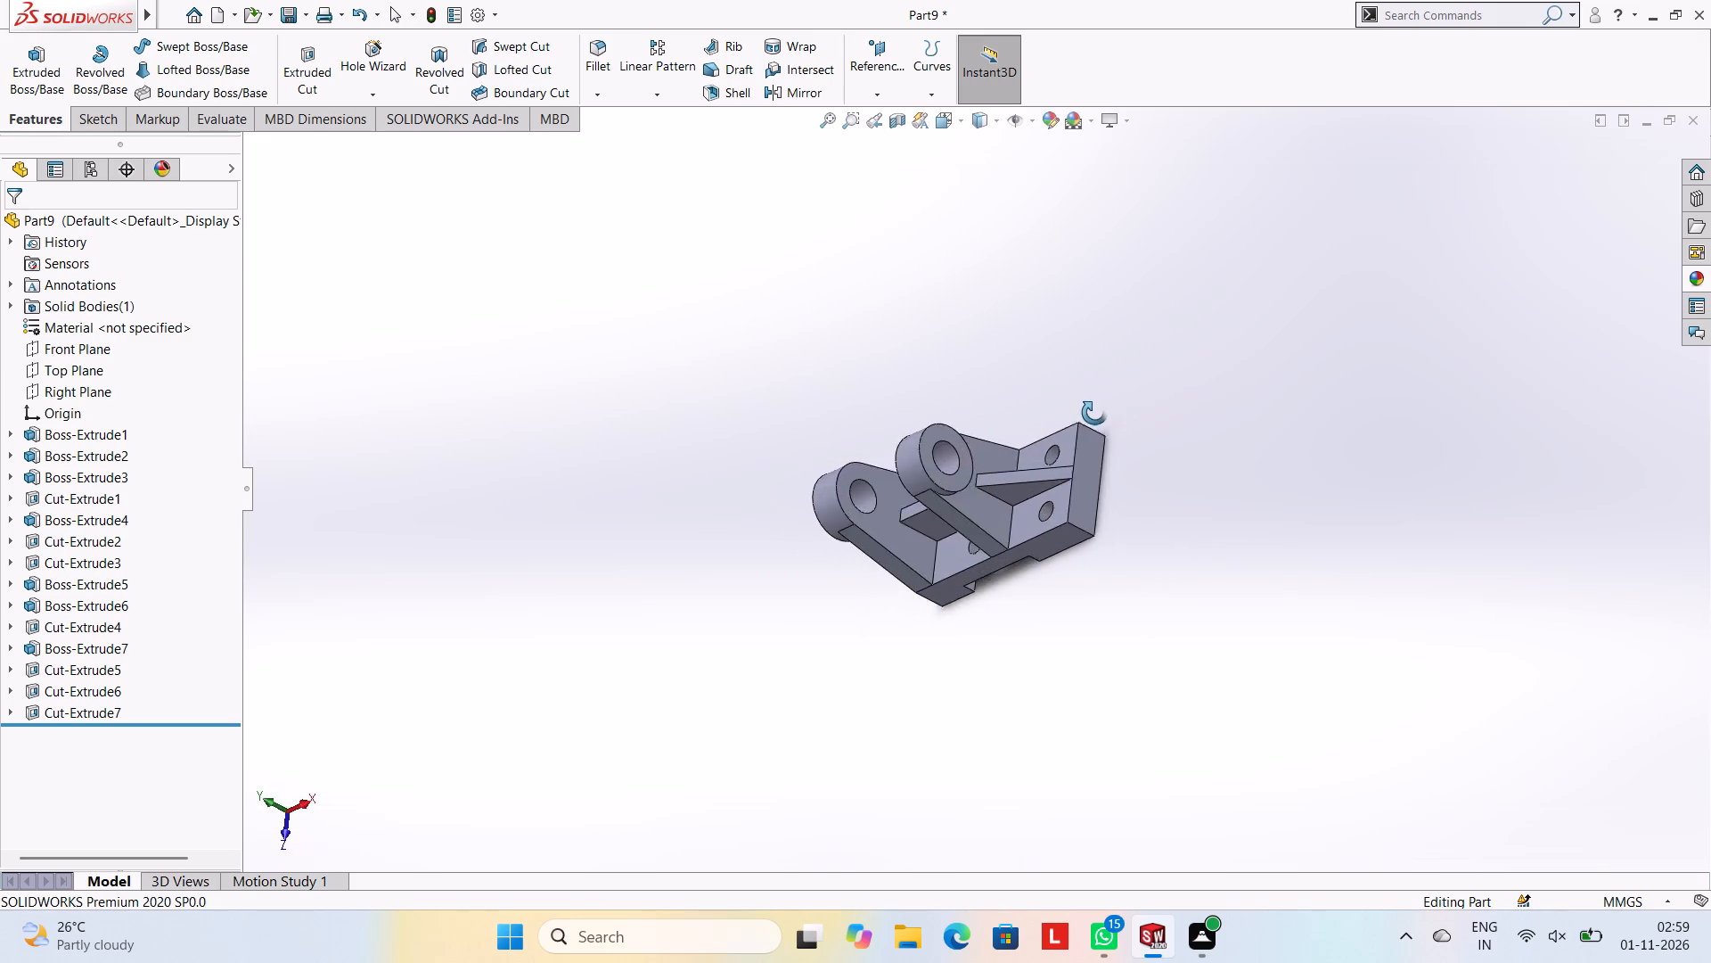
middle_click_drag(1094, 413, 1076, 414)
scroll(1017, 410, "down", 4)
scroll(979, 563, "up", 3)
scroll(979, 563, "down", 3)
scroll(847, 574, "up", 2)
scroll(847, 574, "down", 2)
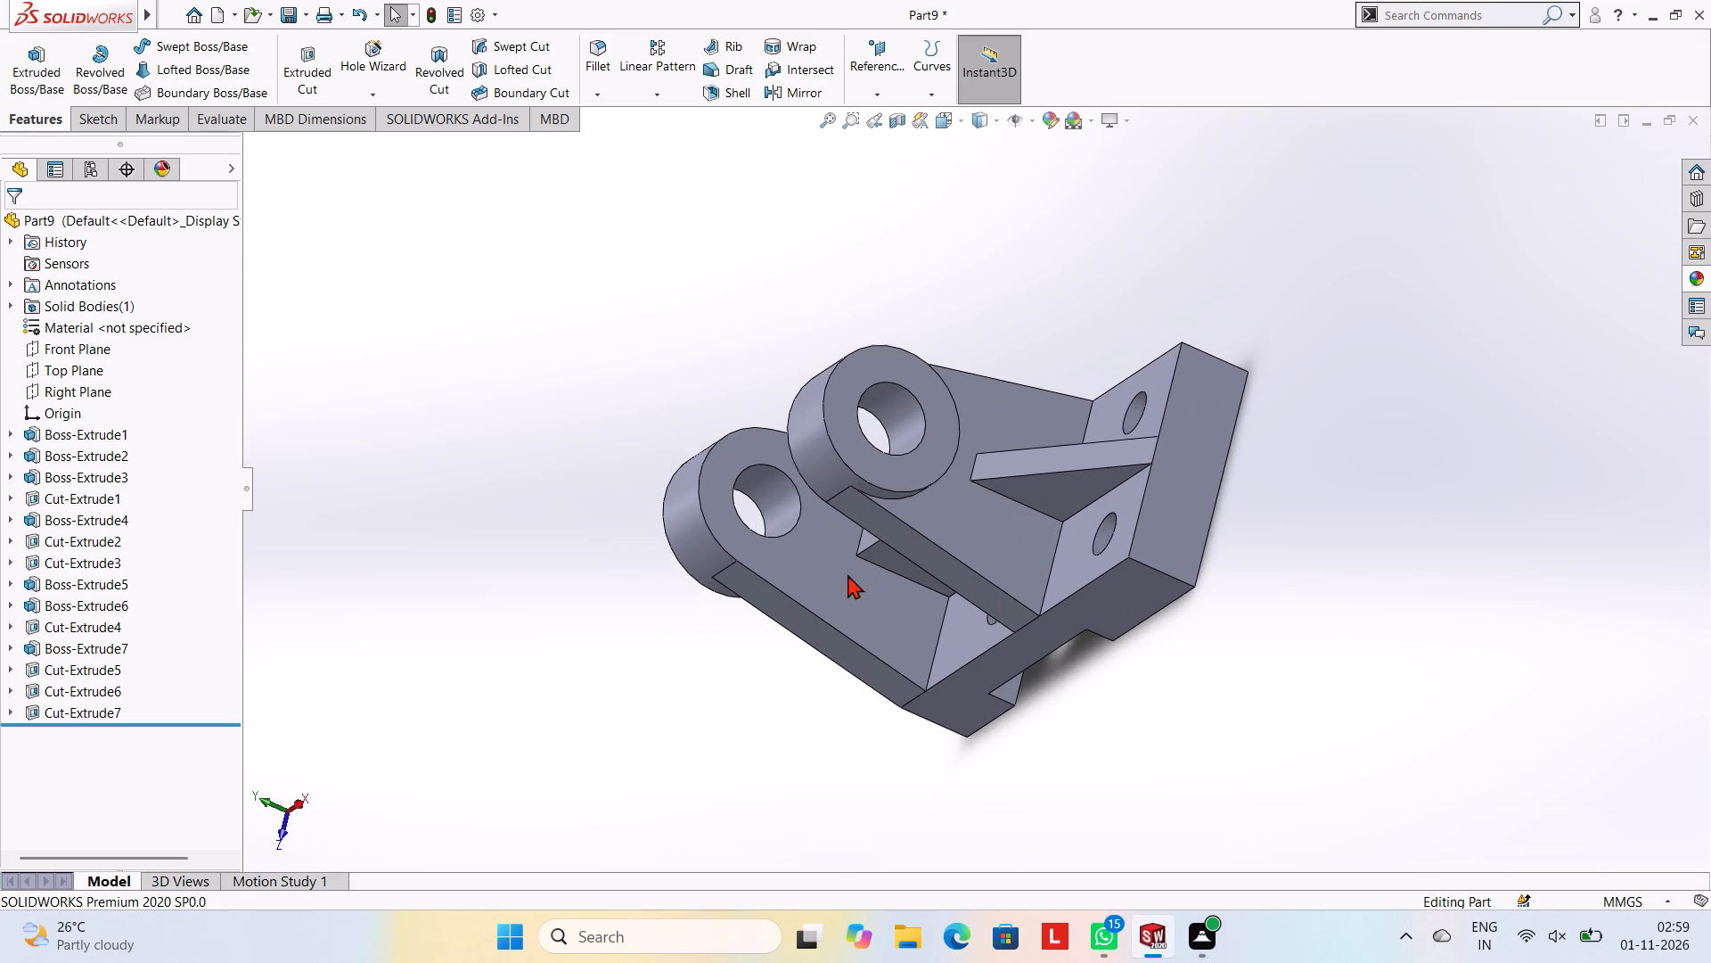
middle_click_drag(896, 327, 956, 330)
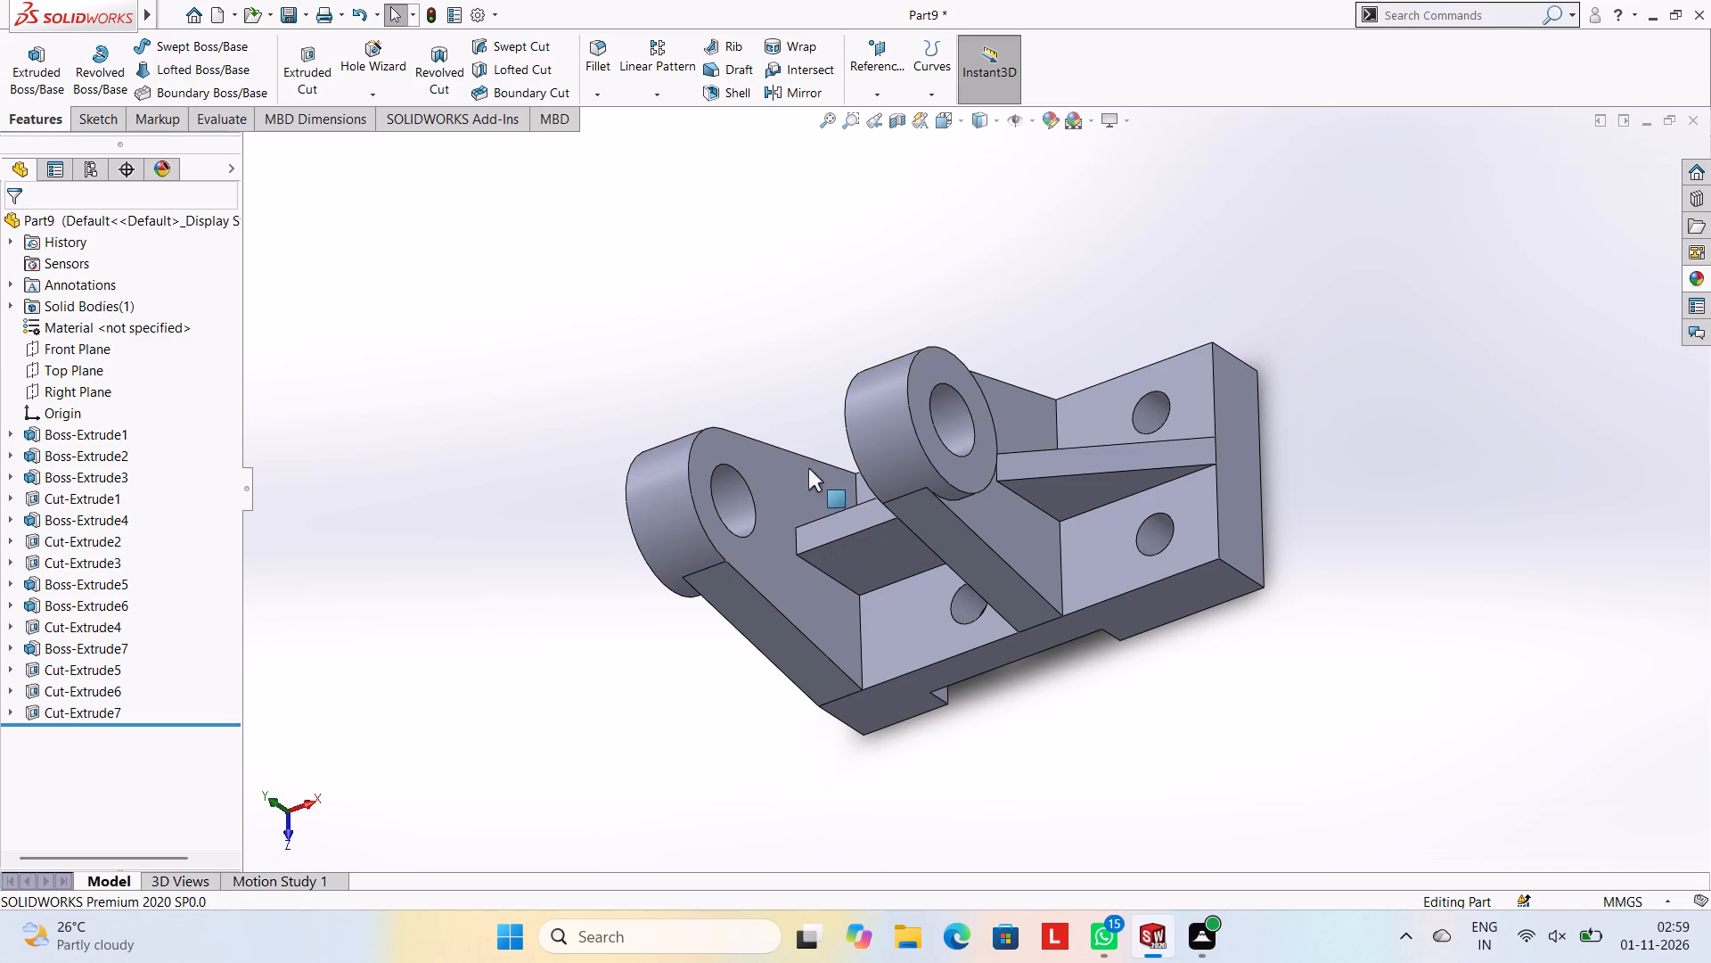
middle_click_drag(961, 288, 998, 288)
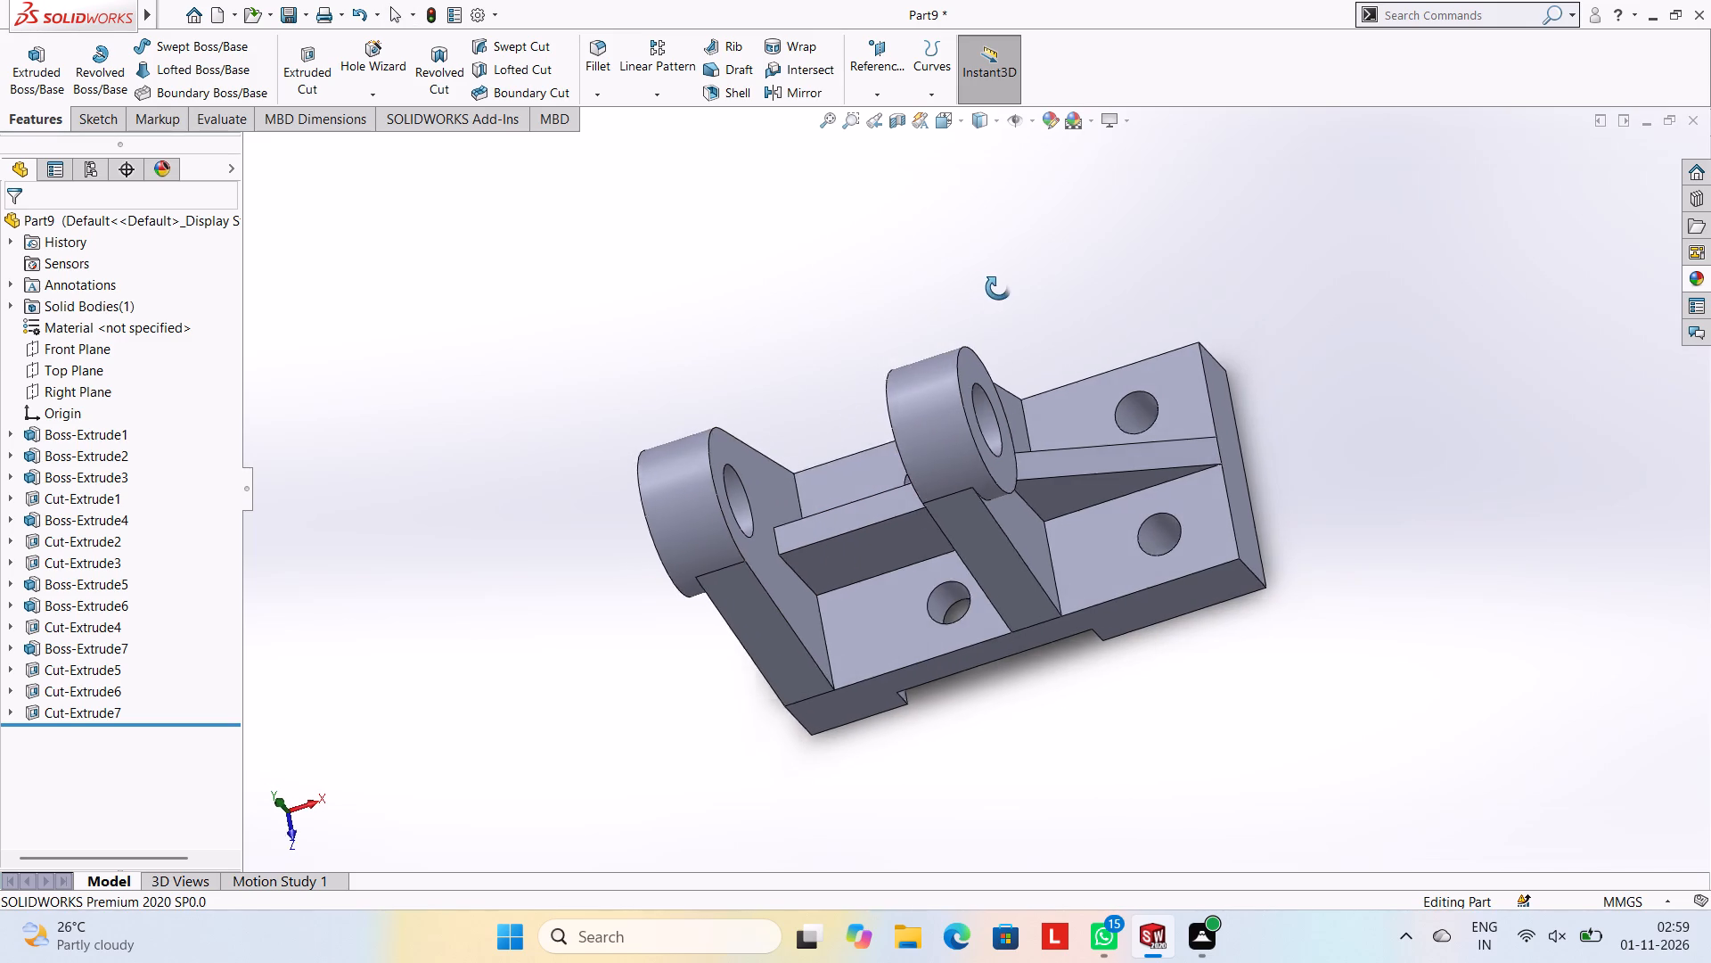
middle_click_drag(998, 288, 1008, 210)
middle_click_drag(728, 401, 765, 346)
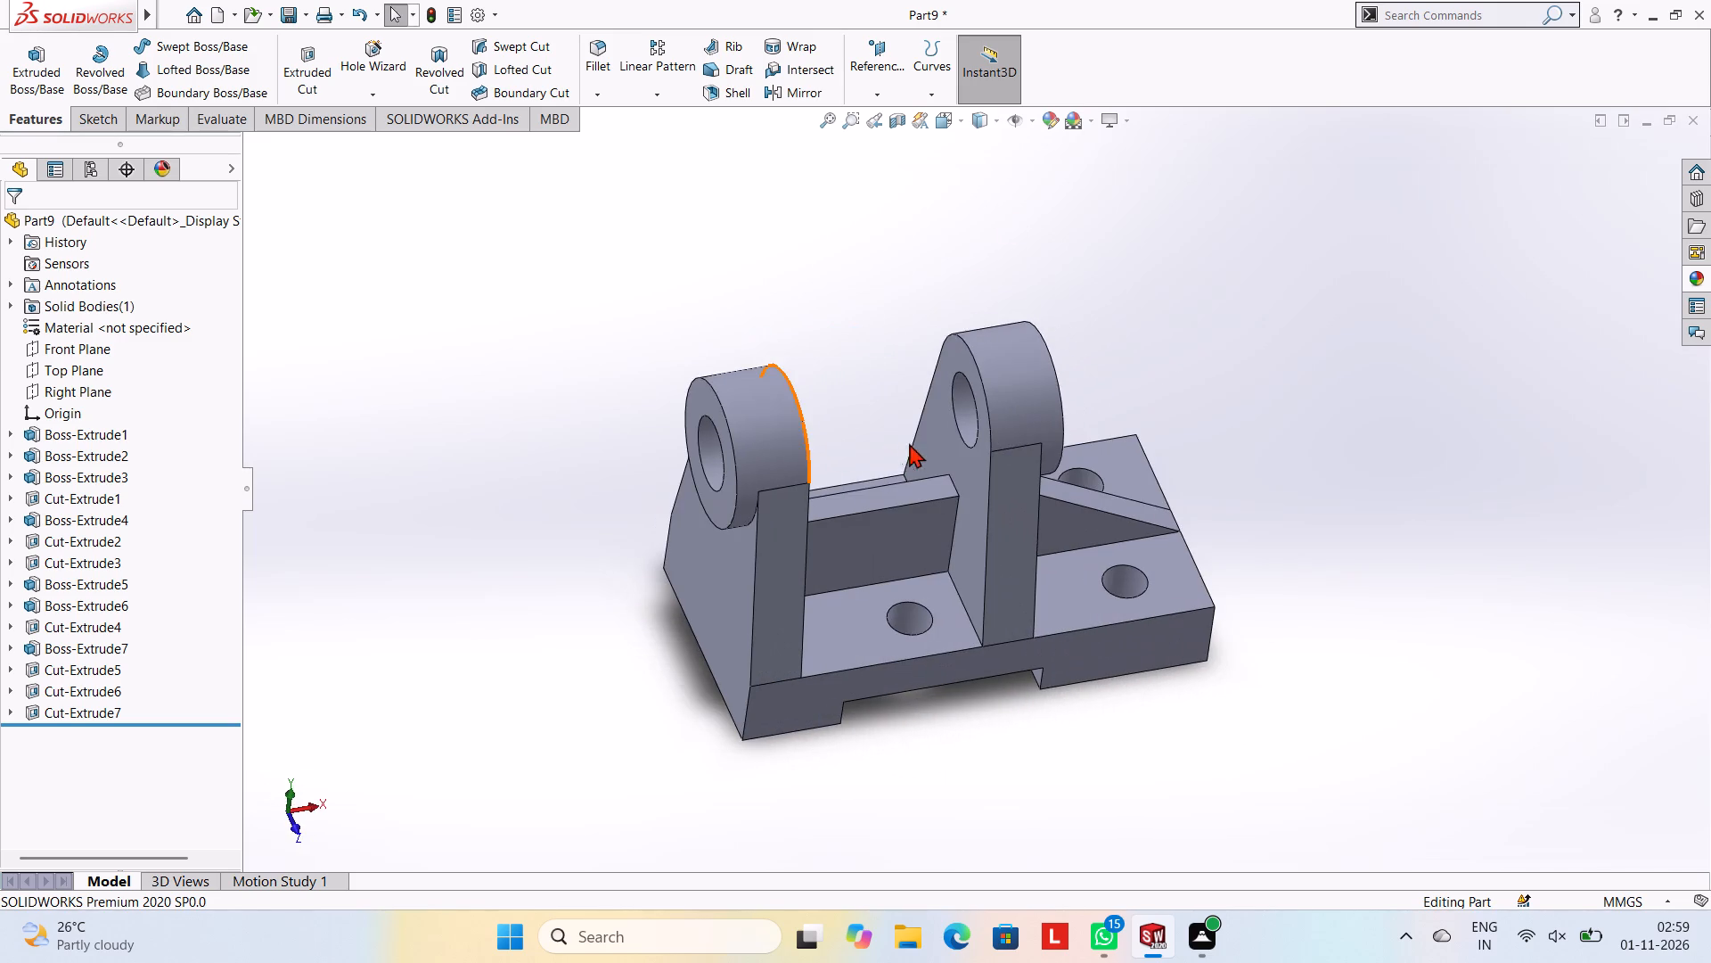
middle_click_drag(893, 443, 769, 436)
scroll(770, 436, "up", 1)
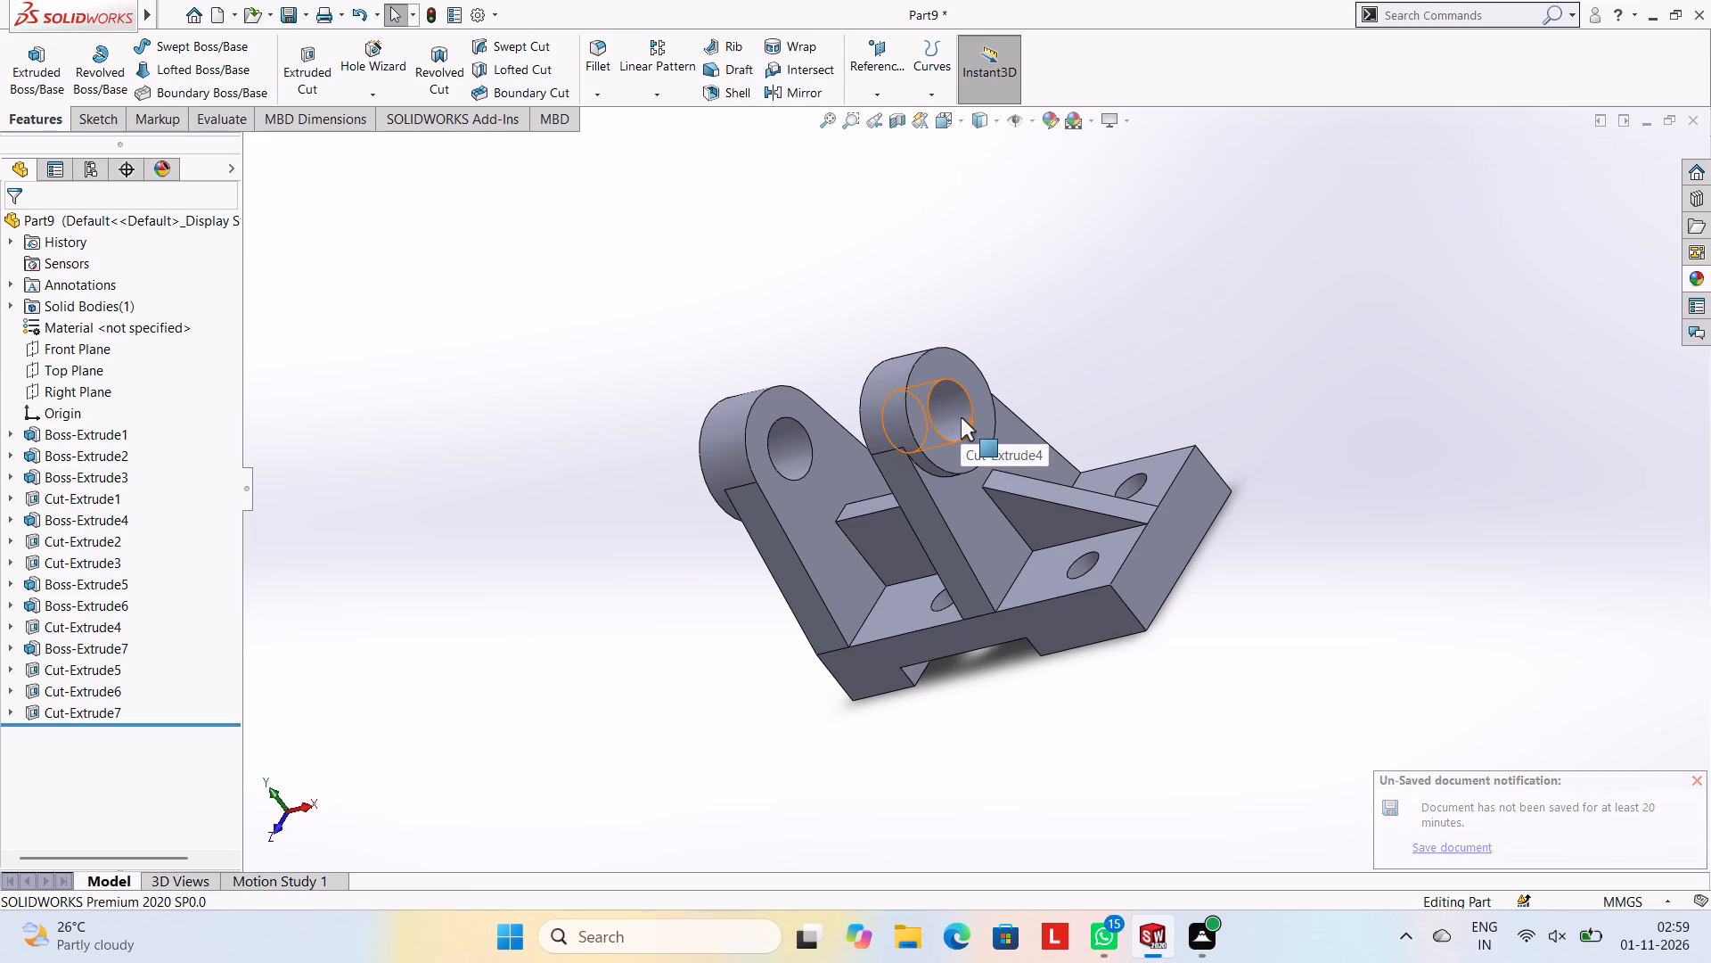
key("Escape")
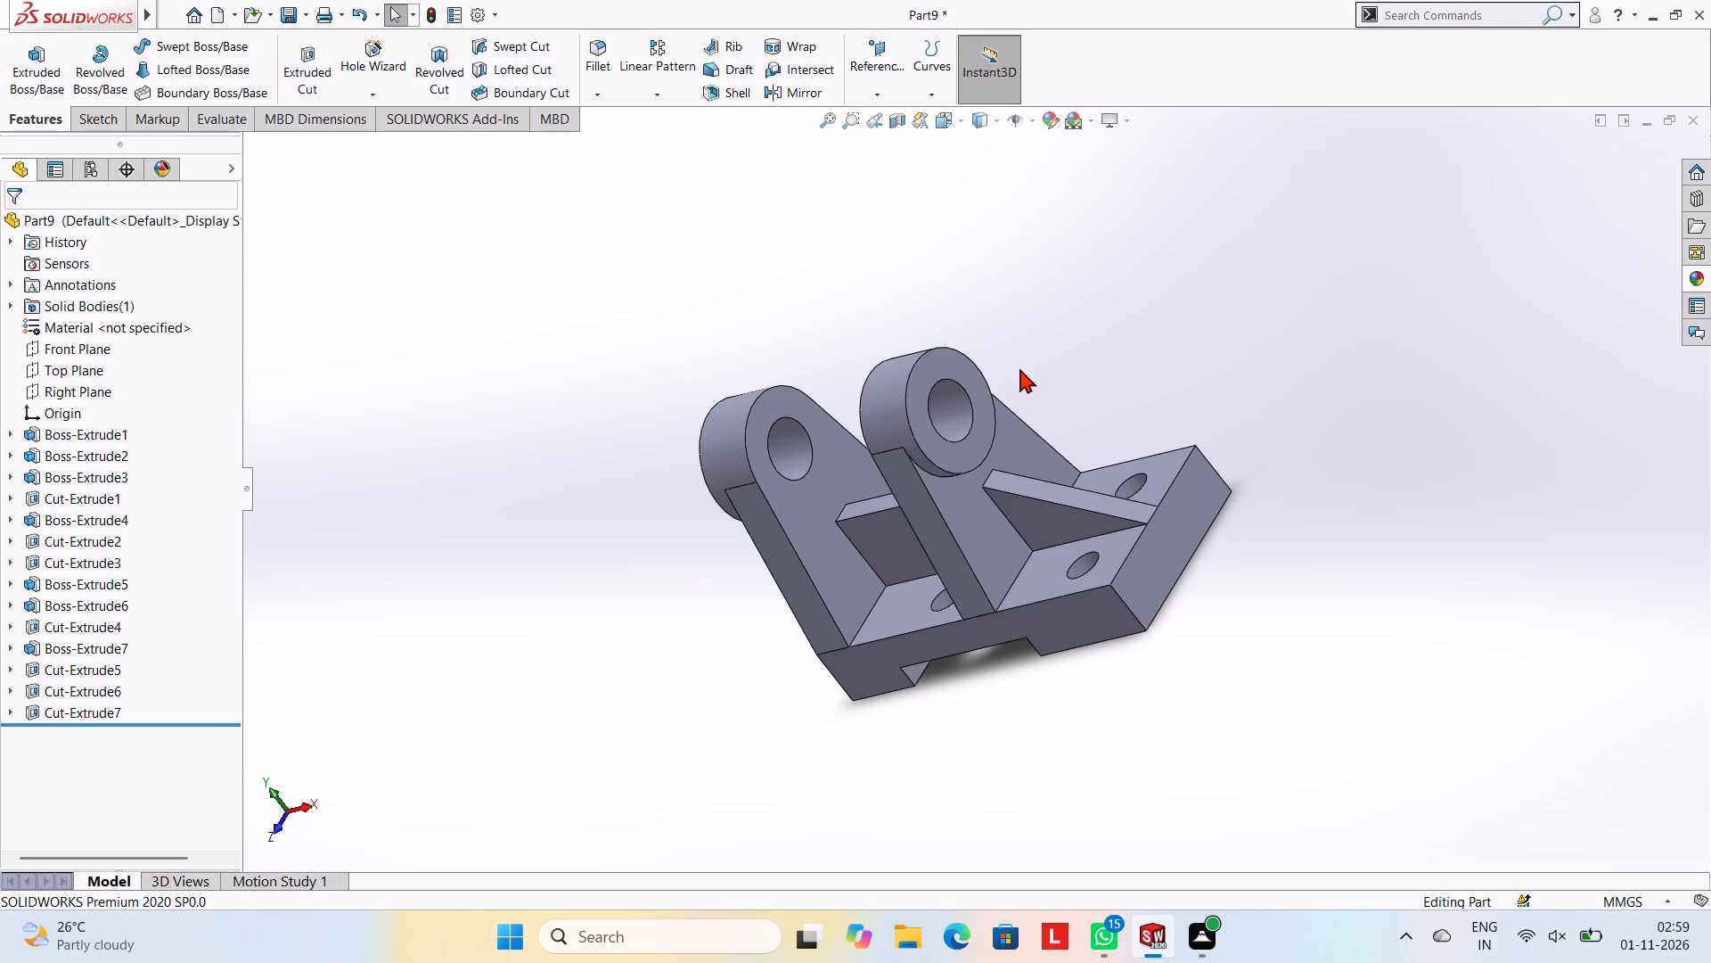
middle_click_drag(1077, 395, 1034, 344)
middle_click_drag(1225, 625, 1164, 520)
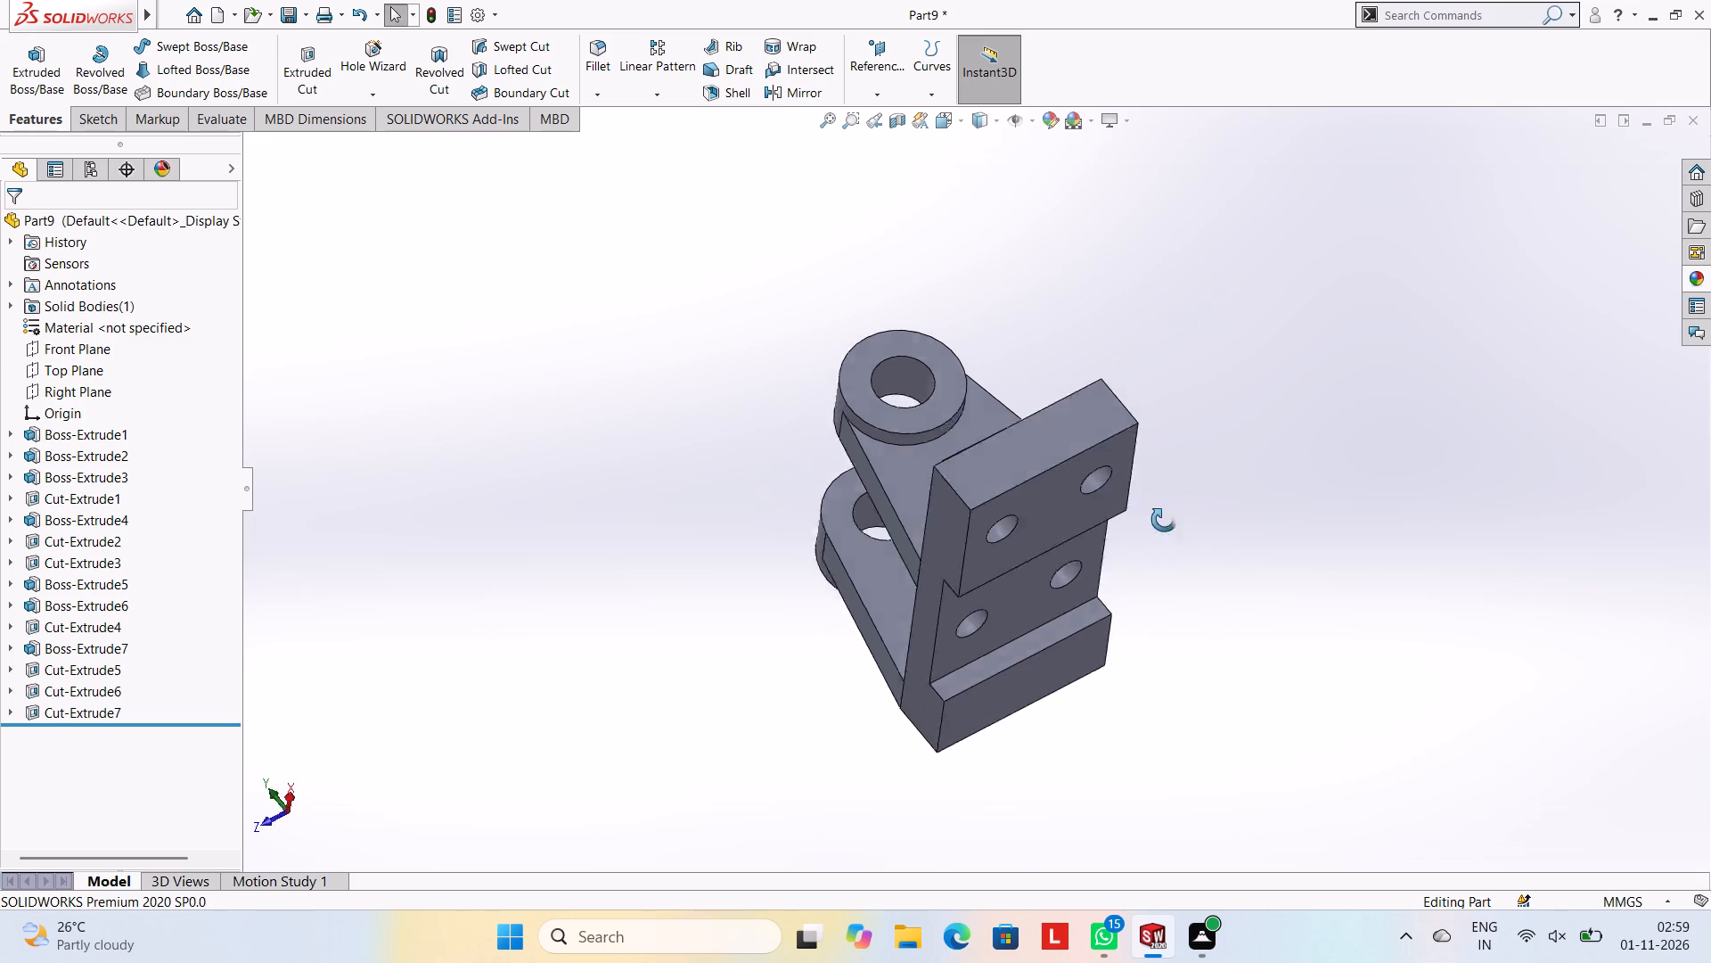
middle_click_drag(1164, 520, 1275, 621)
scroll(1100, 412, "up", 2)
scroll(1081, 441, "down", 2)
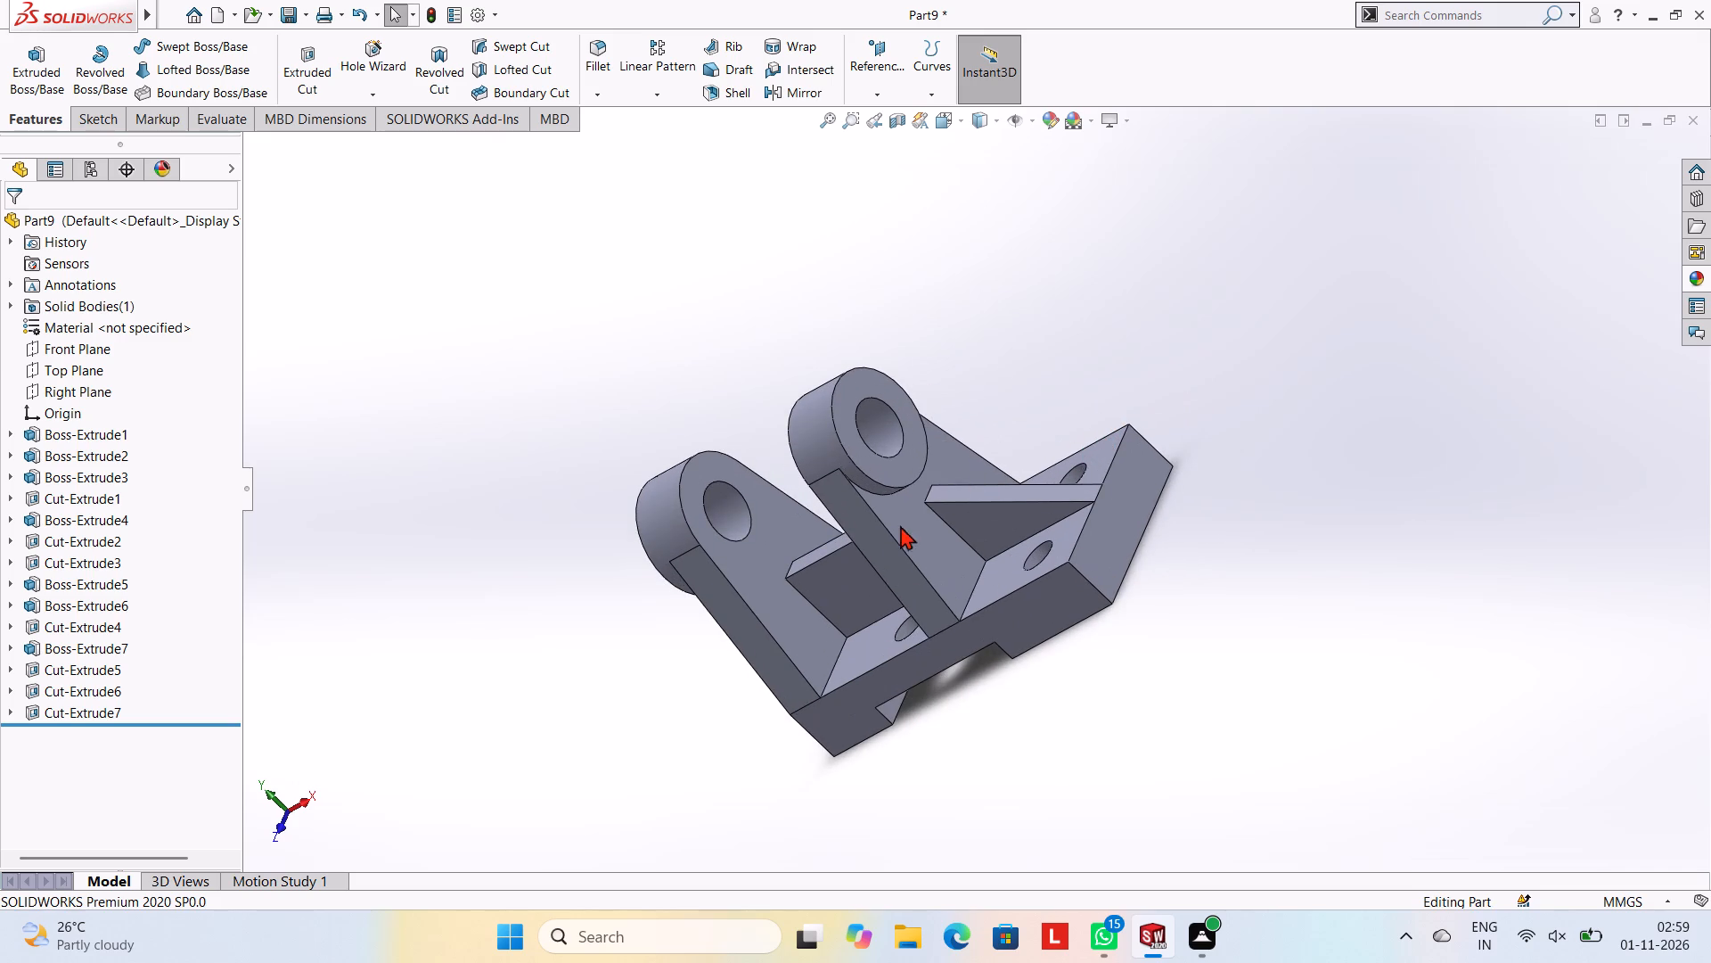
middle_click_drag(914, 474, 896, 547)
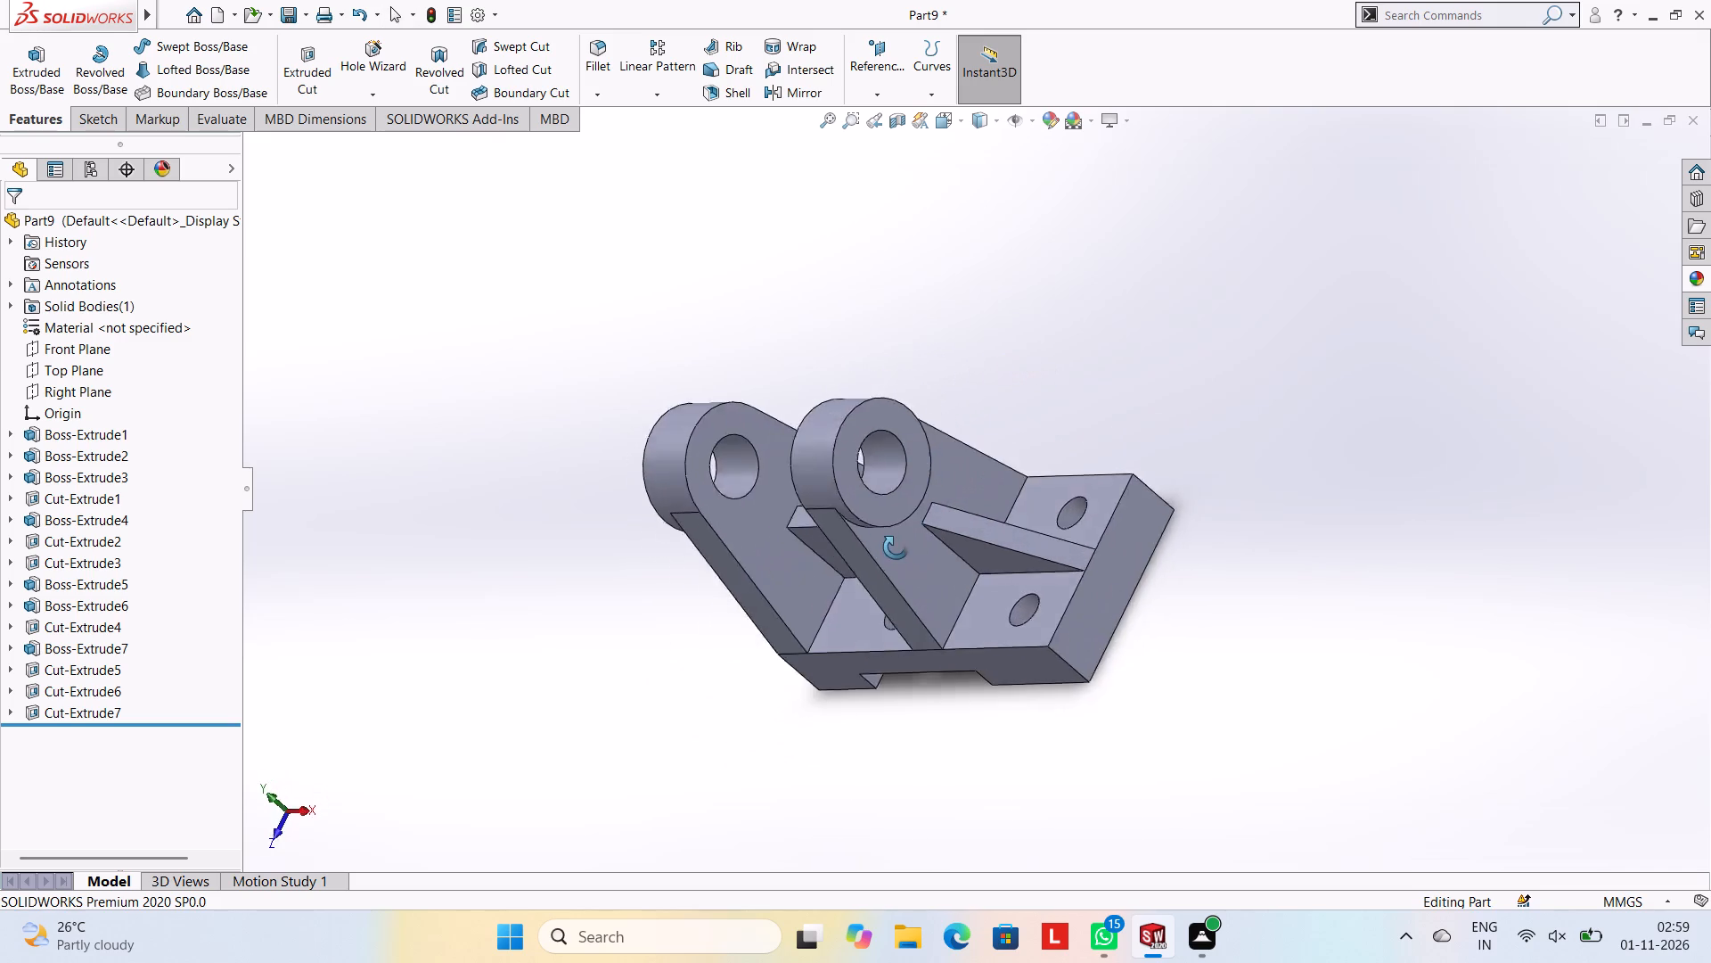
middle_click_drag(896, 547, 945, 593)
scroll(878, 445, "up", 2)
middle_click_drag(876, 557, 866, 361)
scroll(868, 492, "up", 1)
scroll(896, 482, "down", 4)
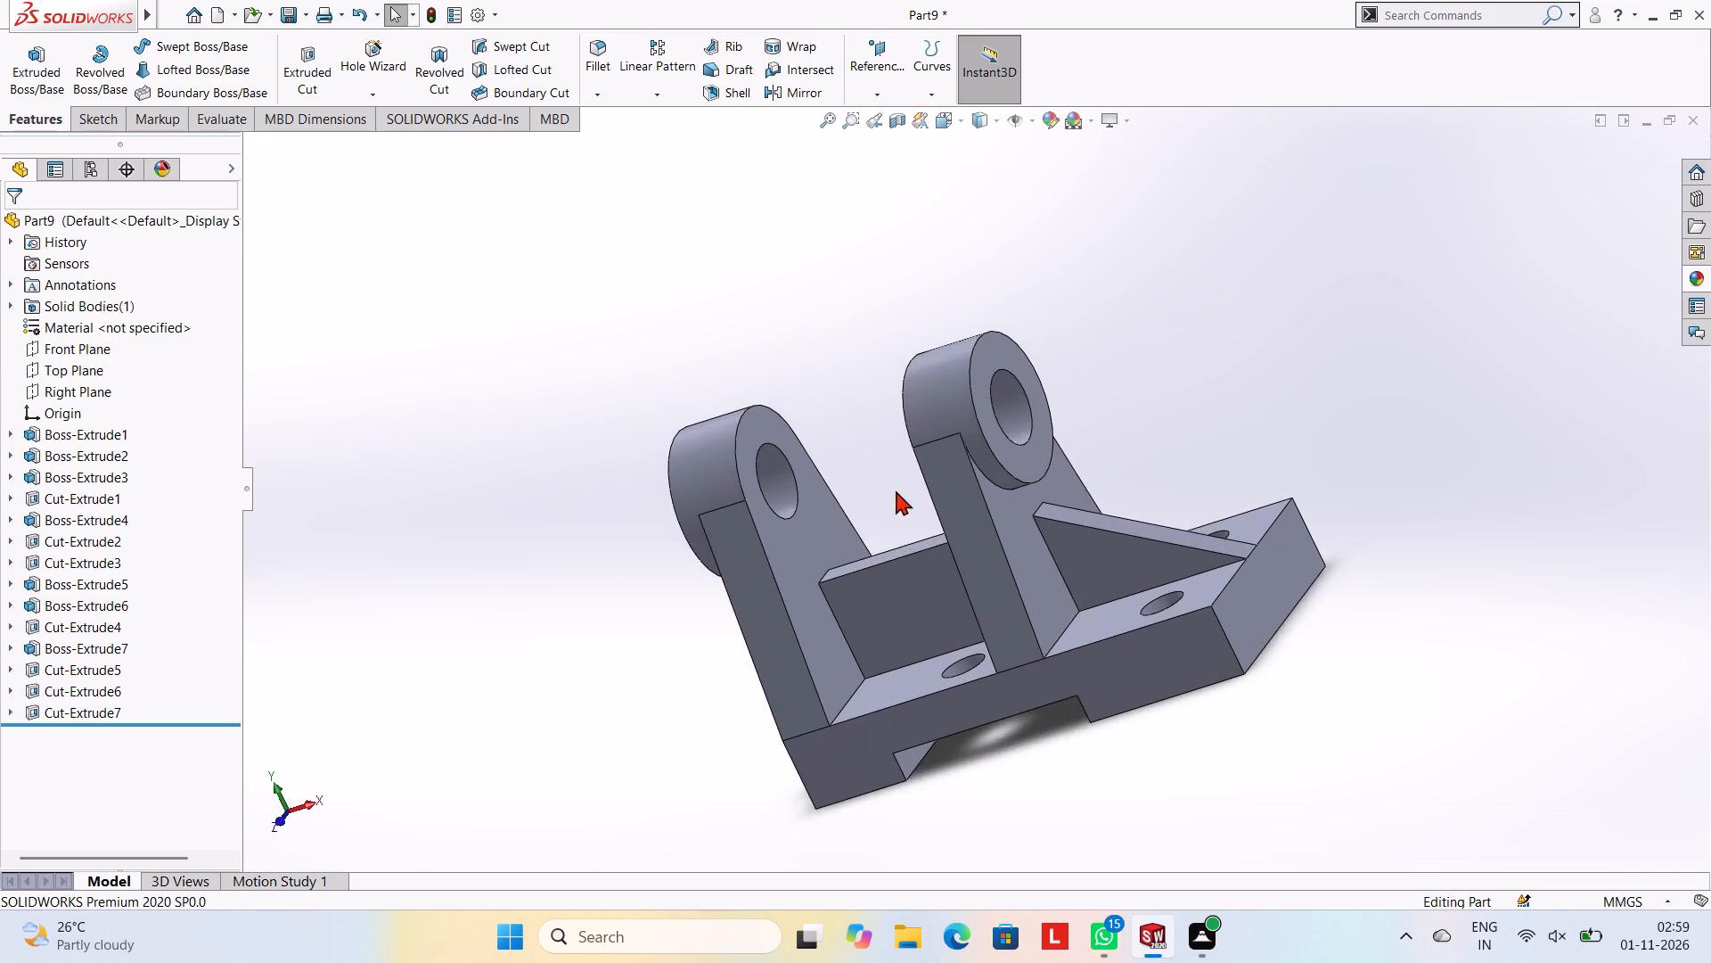
scroll(898, 559, "down", 2)
scroll(906, 563, "up", 3)
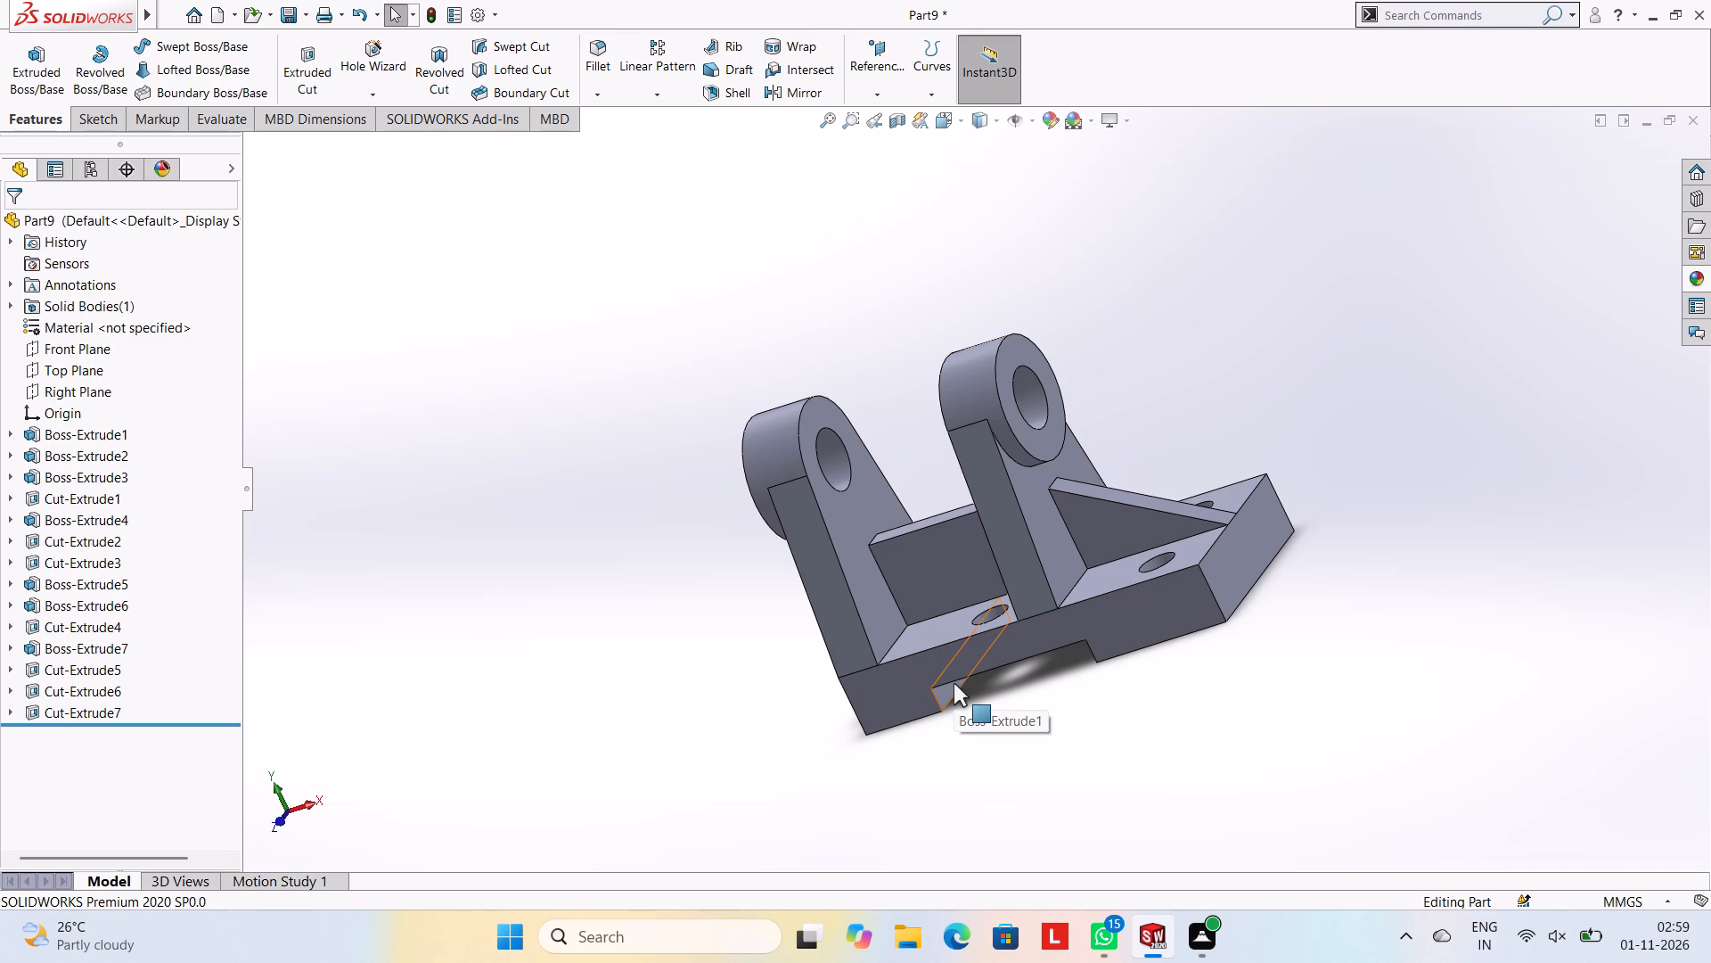
scroll(1144, 556, "up", 2)
scroll(1144, 556, "down", 3)
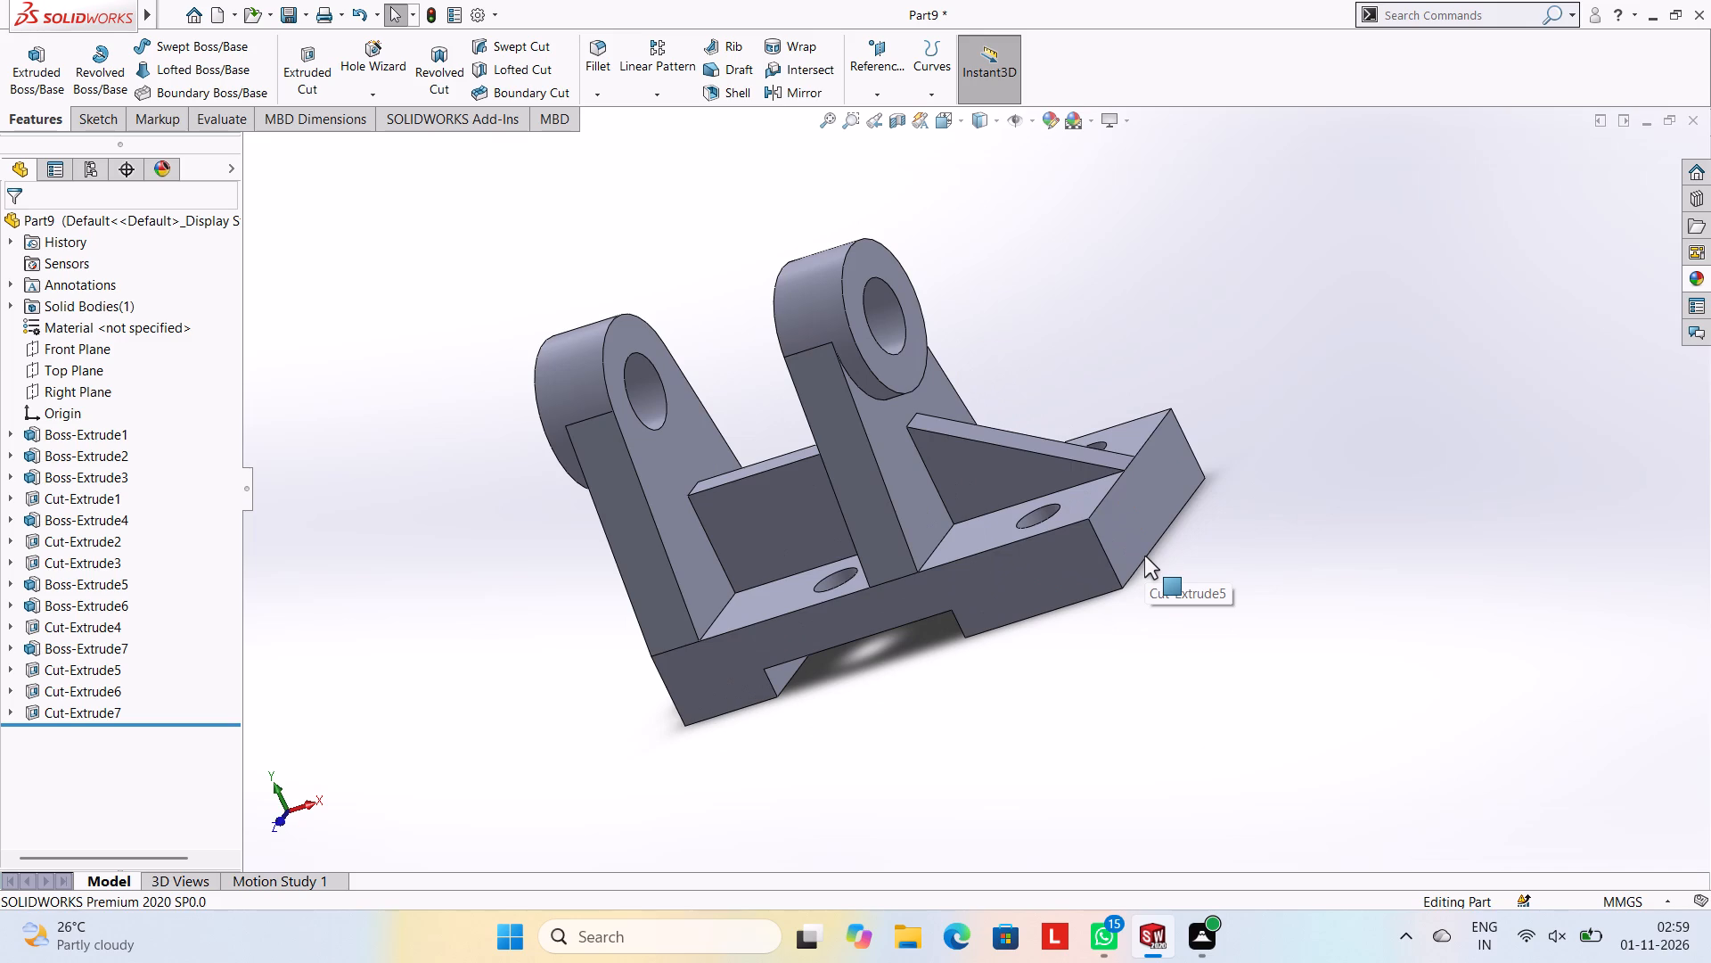
Save the part in the Documents folder as TWIN CLEVIS BRACKET.
key("ctrl+s")
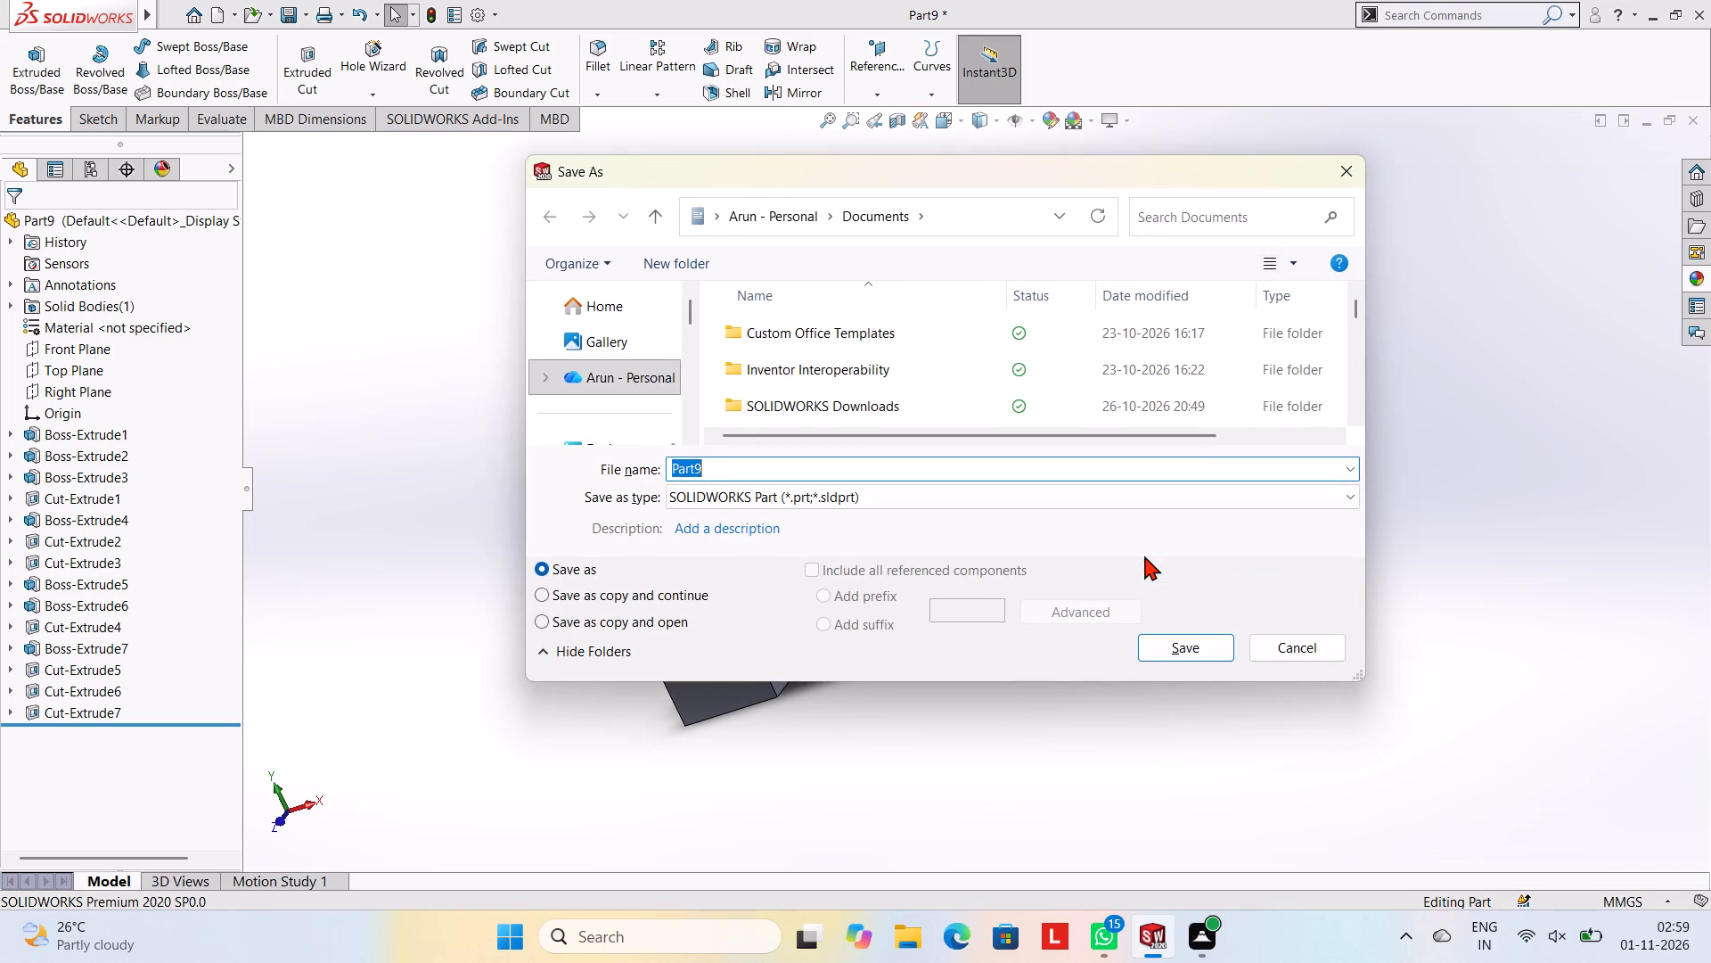
type("TWIN")
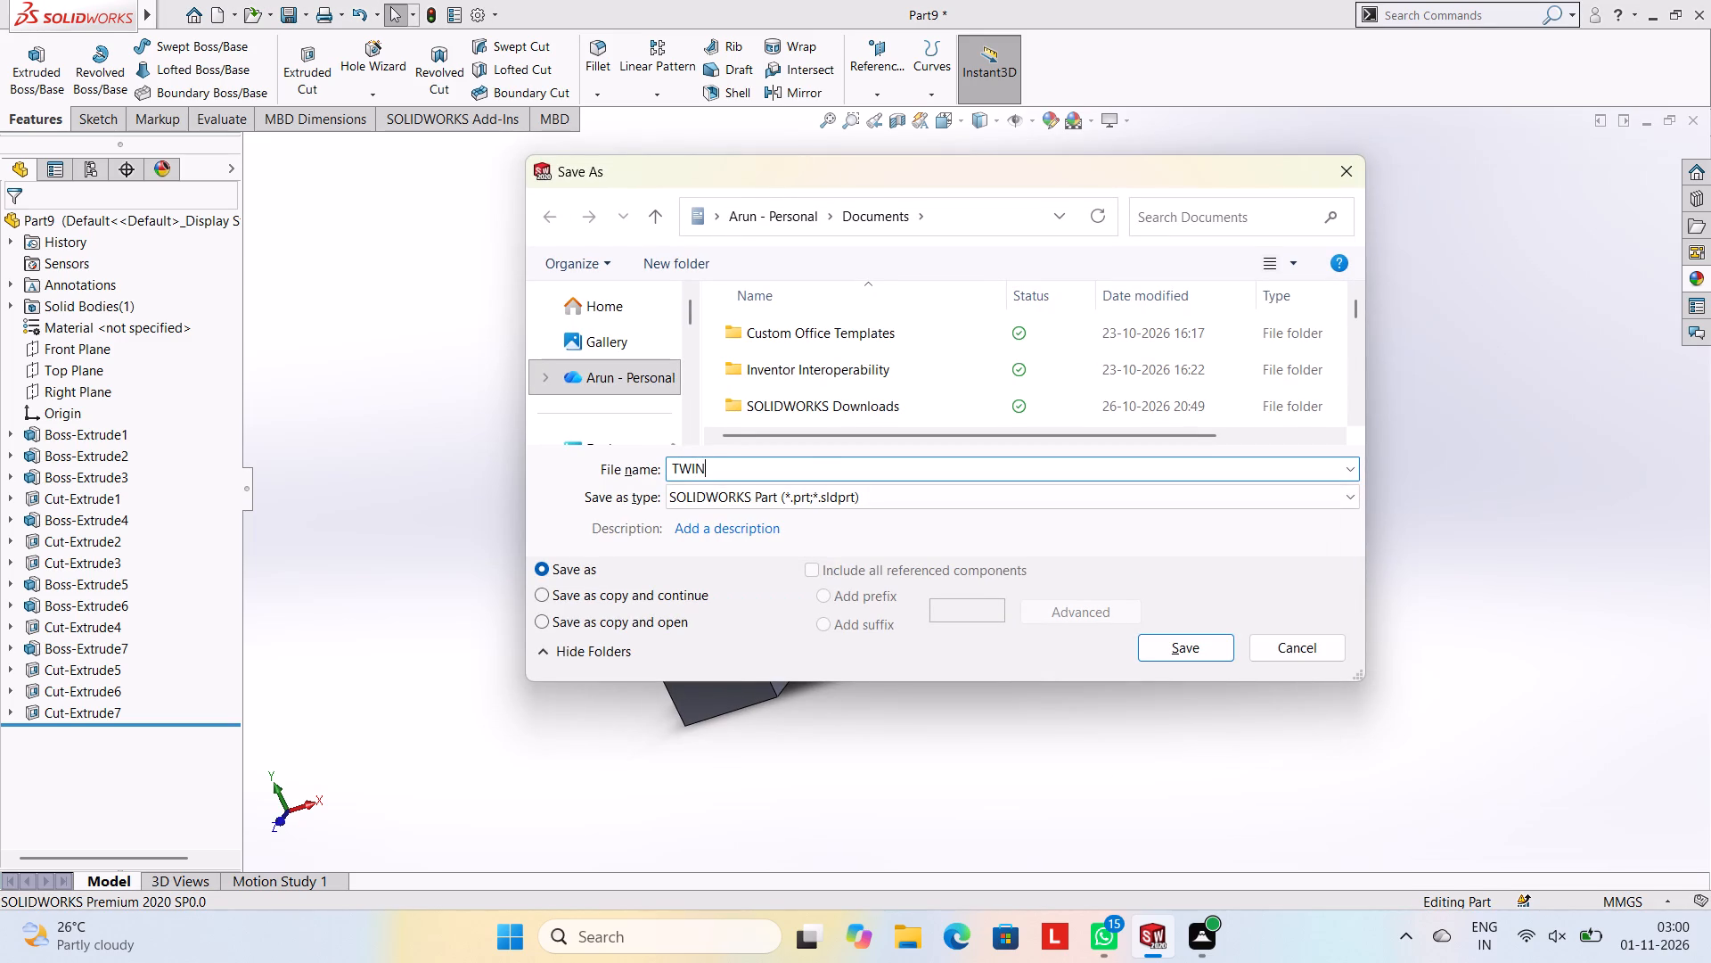
key("space")
type("CL")
type("EVIS")
key("space")
type("BRACK")
type("ET")
key("space")
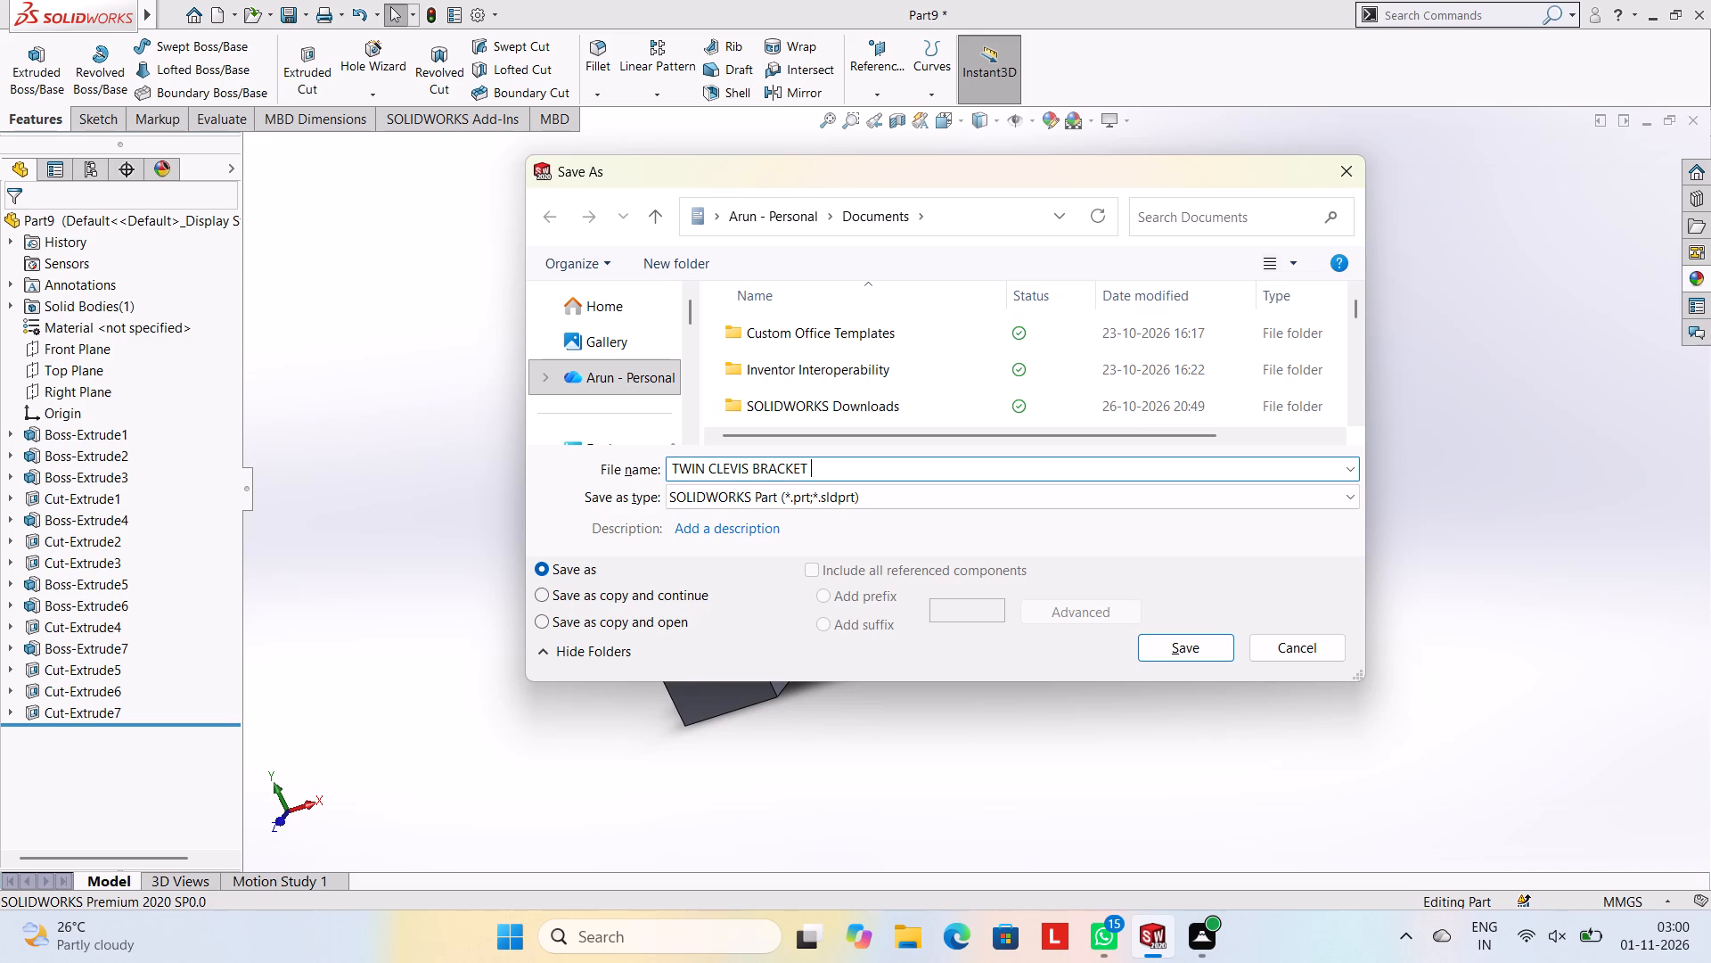
left_click(1214, 641)
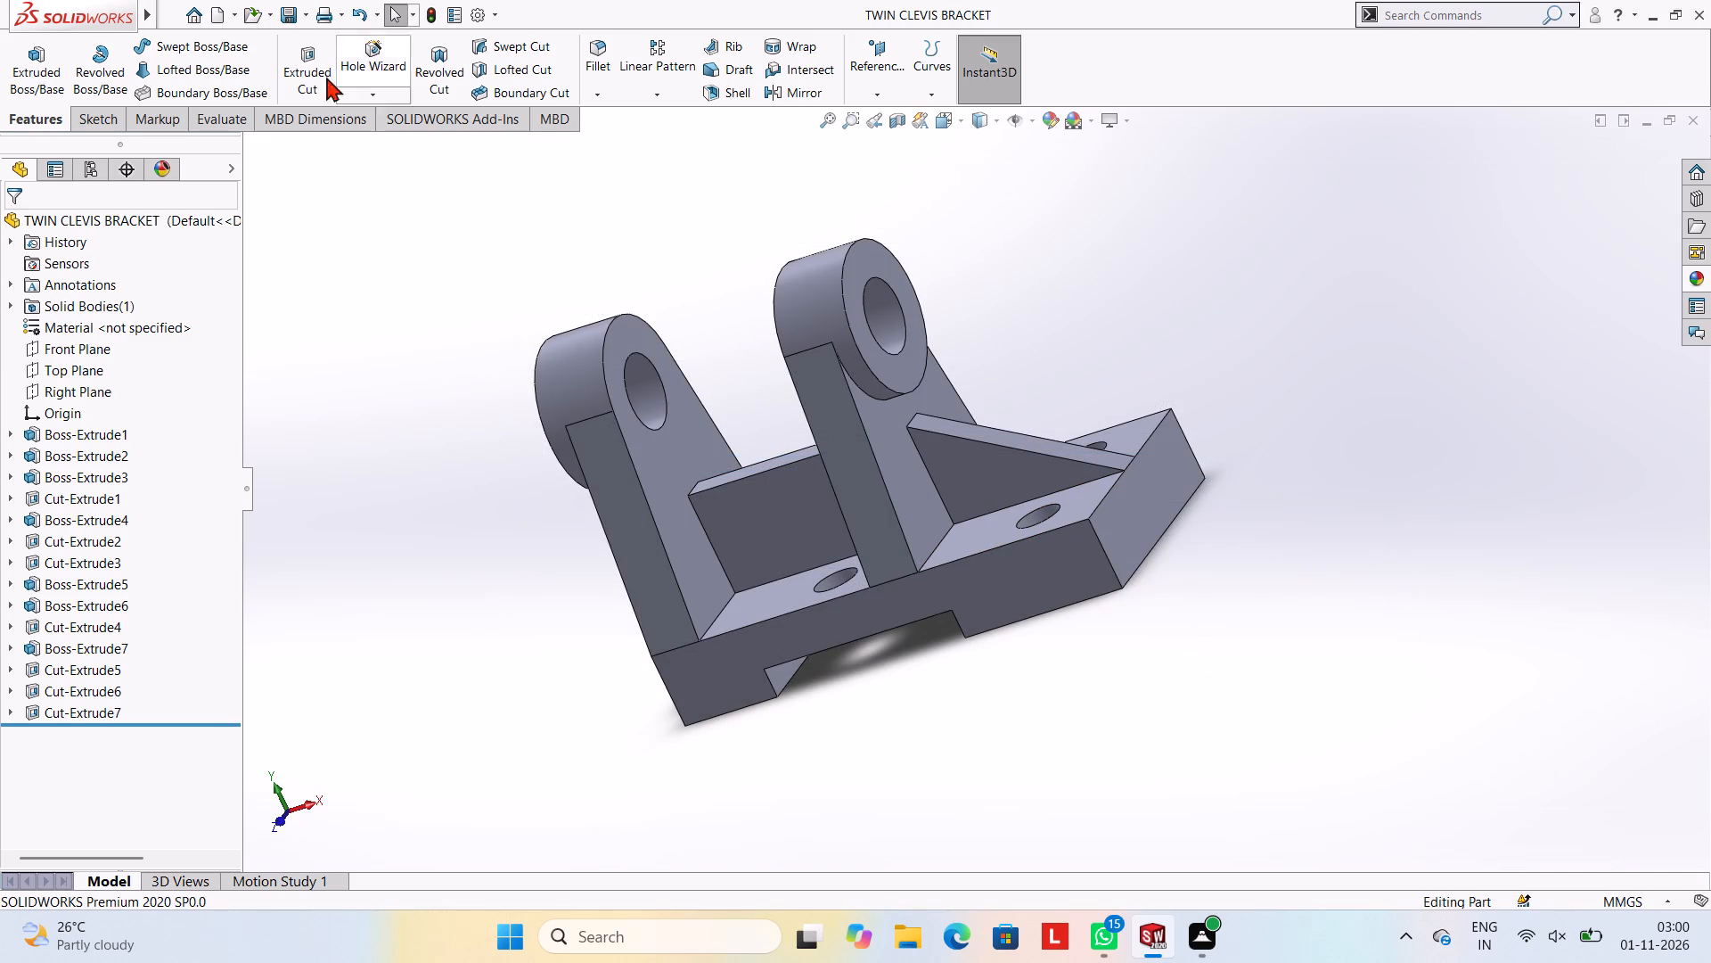
Save a copy of the bracket in Adobe Portable Document Format (*.pdf), keeping the same file name.
left_click(304, 9)
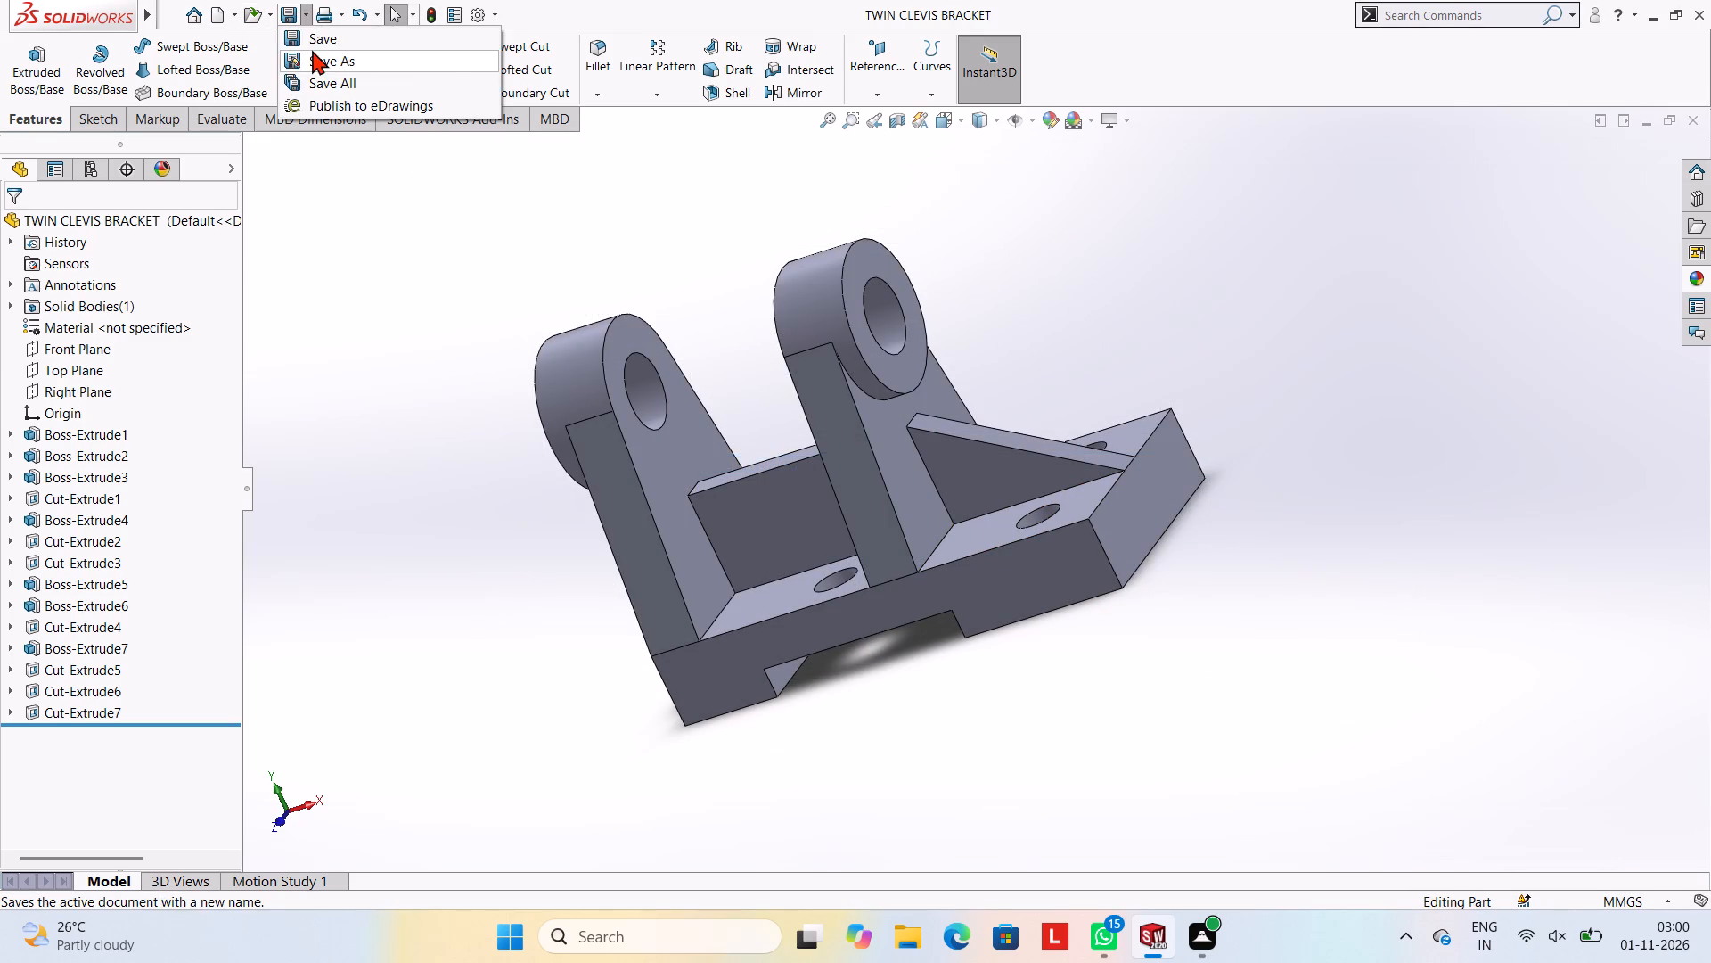
left_click(312, 50)
left_click(873, 502)
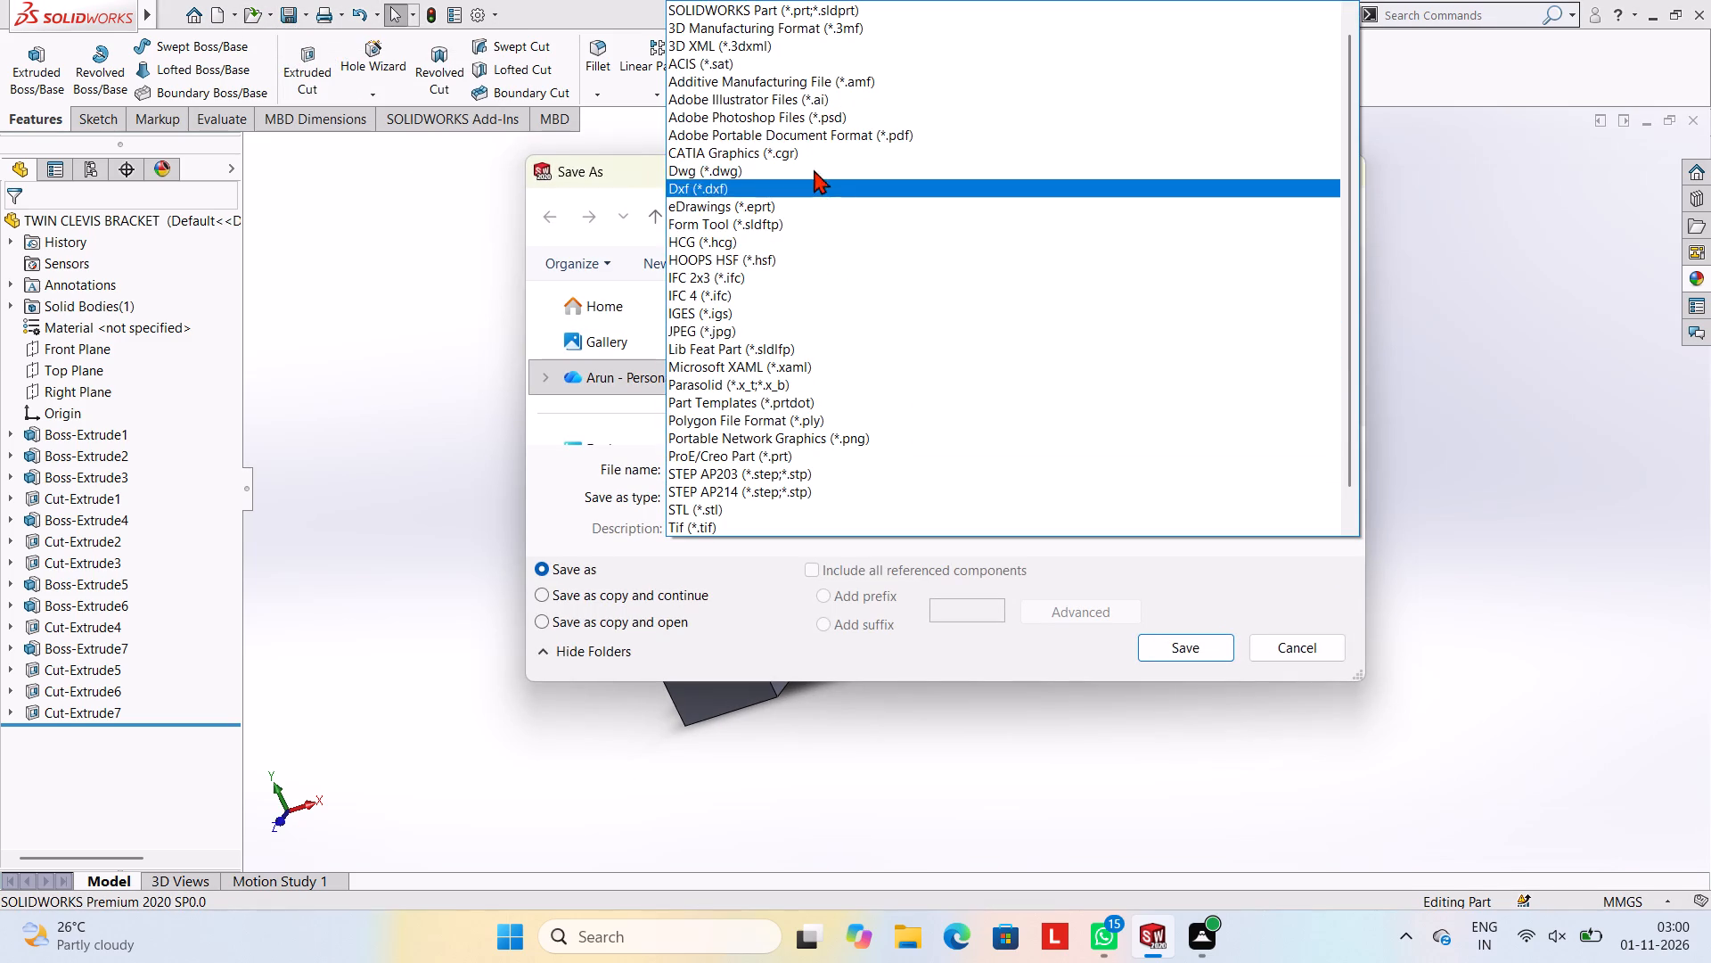
left_click(818, 134)
left_click(1190, 690)
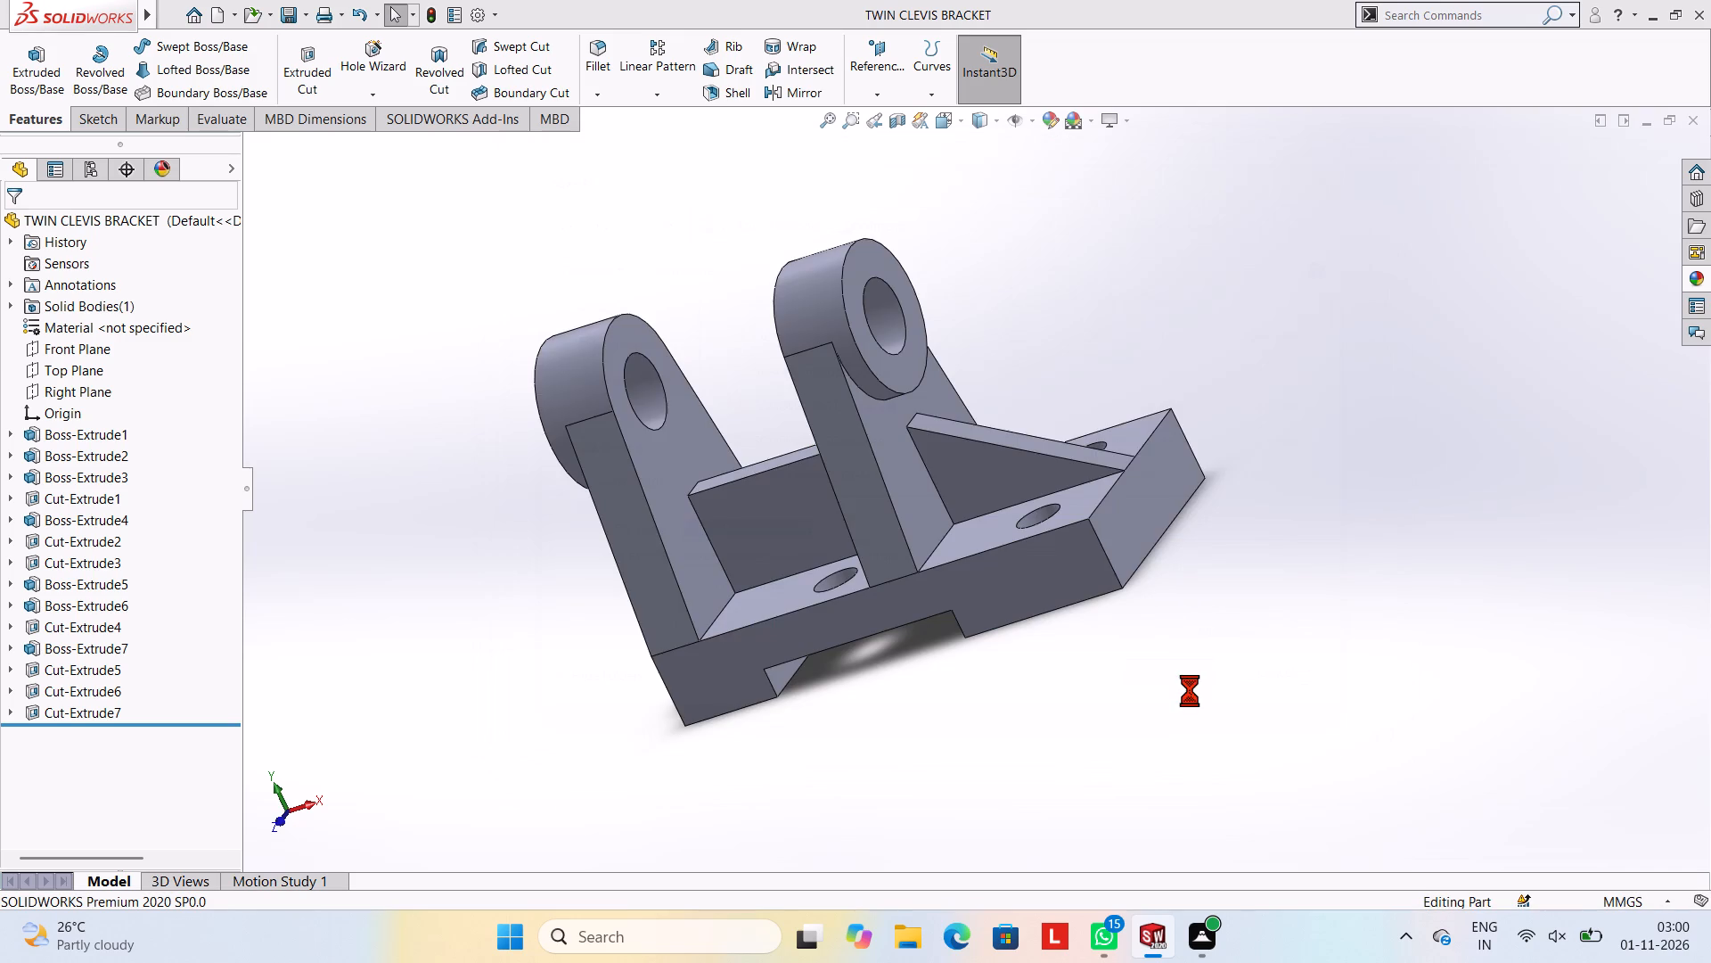